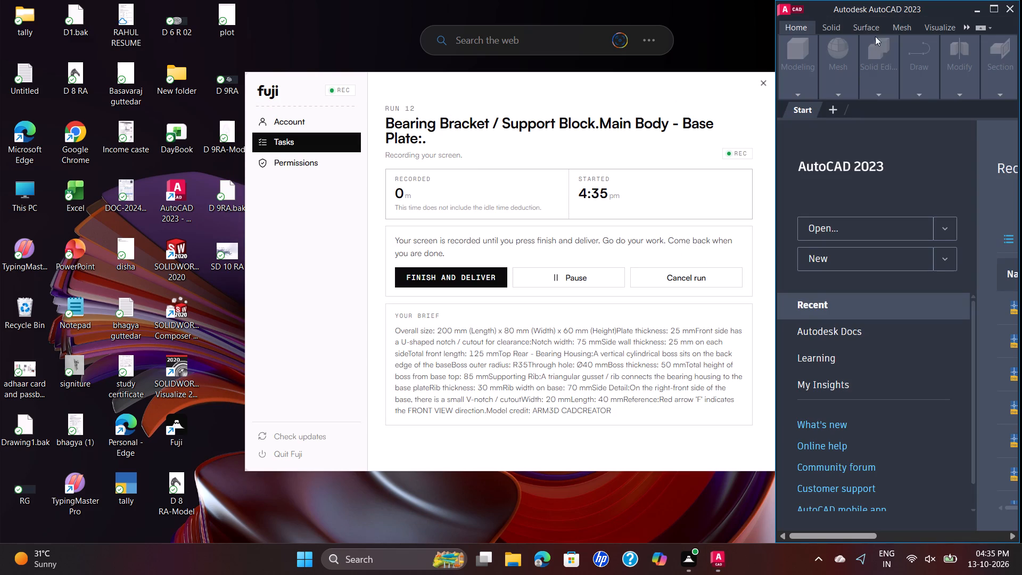
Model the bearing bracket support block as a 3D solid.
Maximize the AutoCAD window and start a new blank drawing.
{"action": "left_click", "coordinate": [998, 7]}
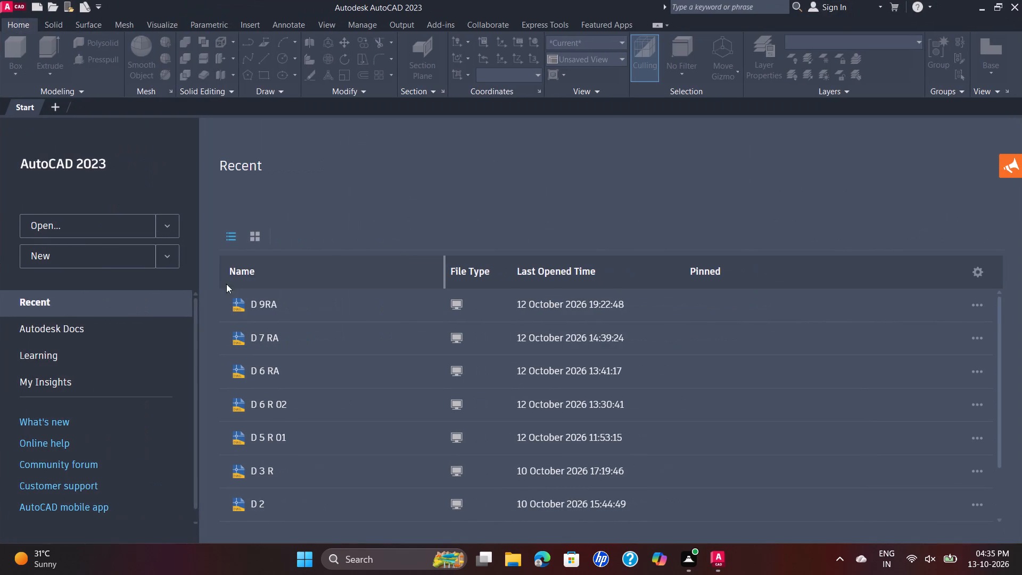
{"action": "left_click", "coordinate": [134, 259]}
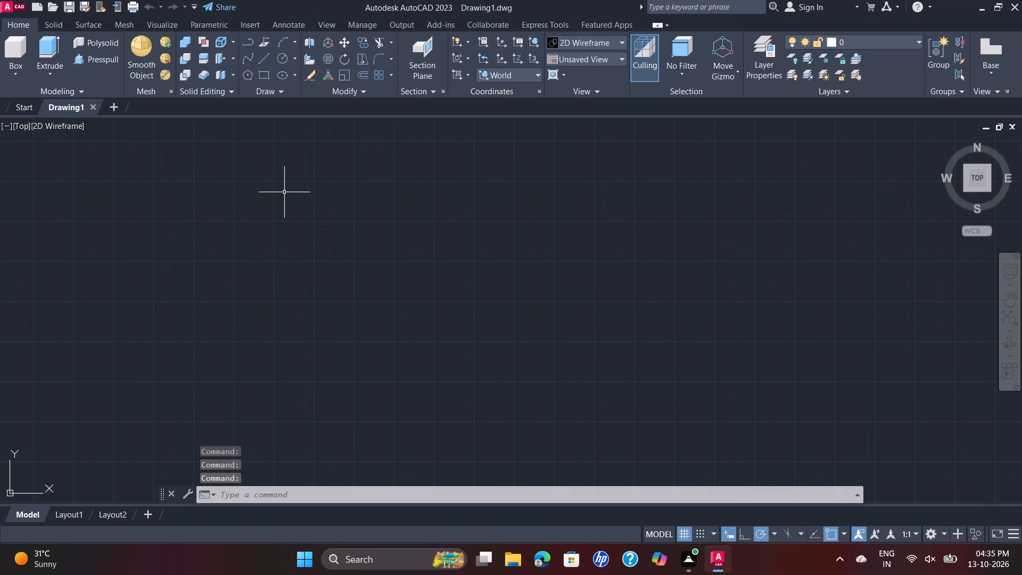
Set the drawing's length unit precision to two decimal places (0.00).
{"action": "type", "text": "UN"}
{"action": "key", "text": "Return"}
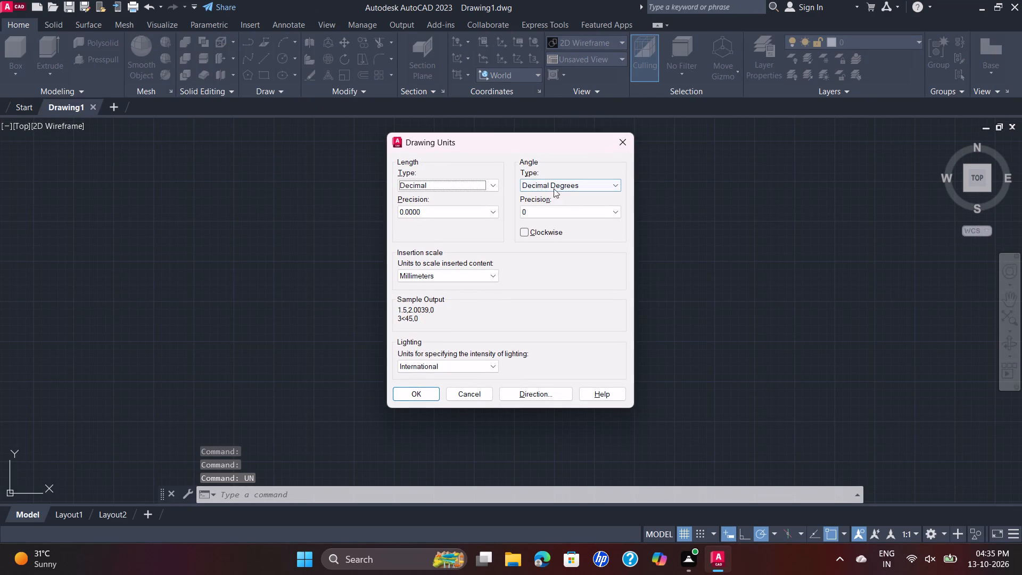
{"action": "left_click", "coordinate": [493, 216]}
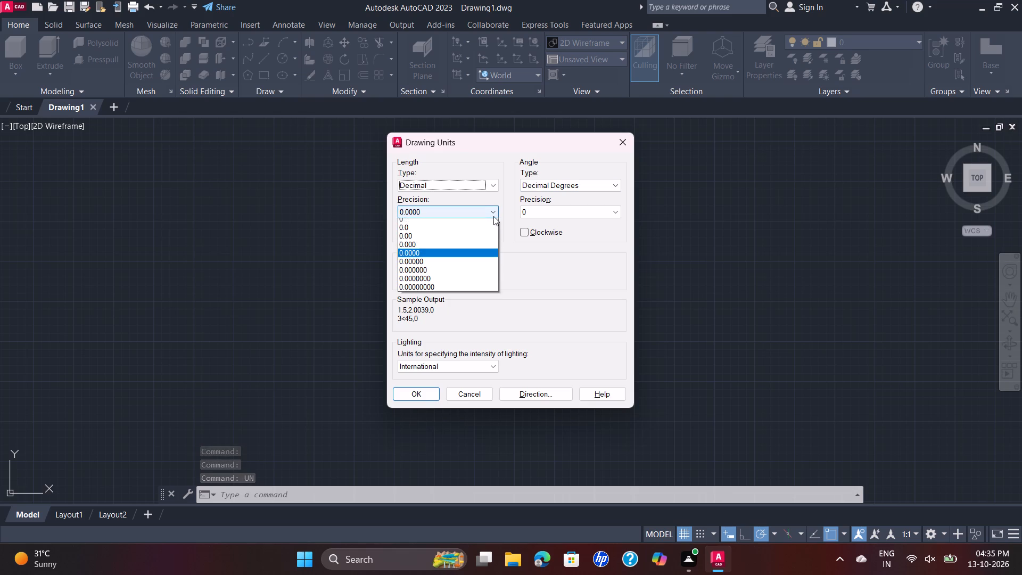
{"action": "left_click", "coordinate": [484, 241]}
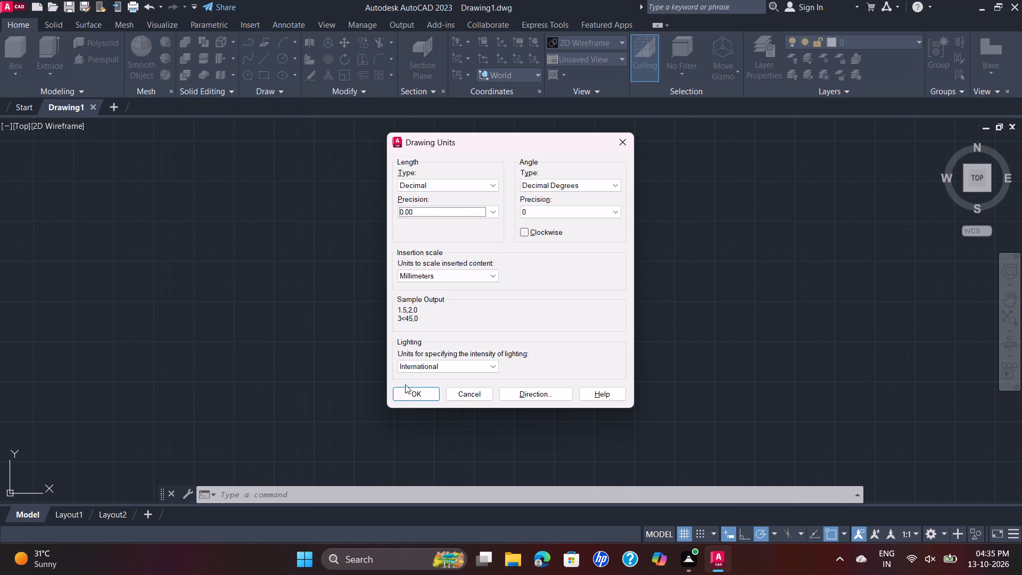
{"action": "left_click", "coordinate": [407, 392]}
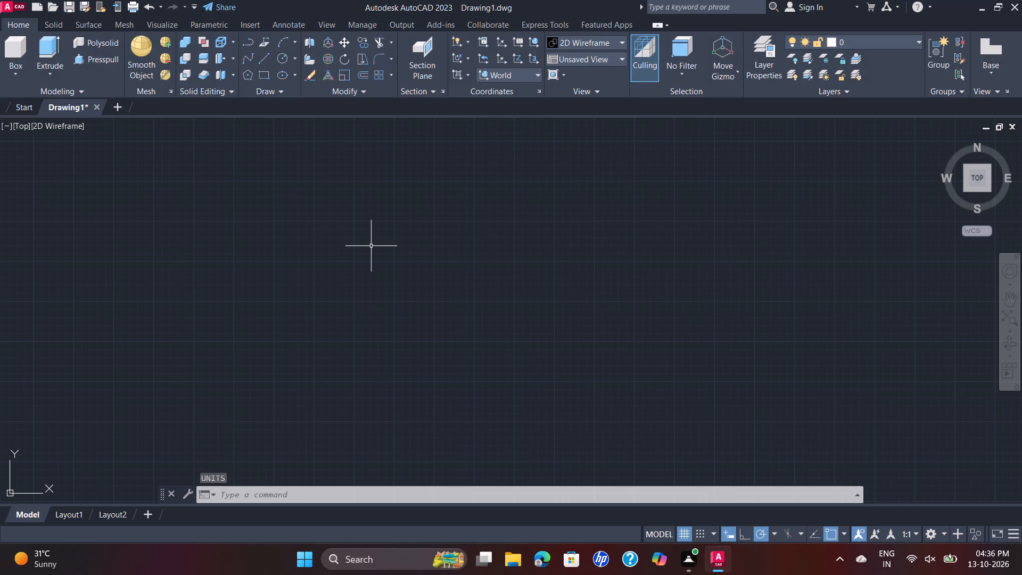
Set the model space limits from 0,0 at the lower left corner to 200,200 at the upper right corner.
{"action": "key", "text": "l"}
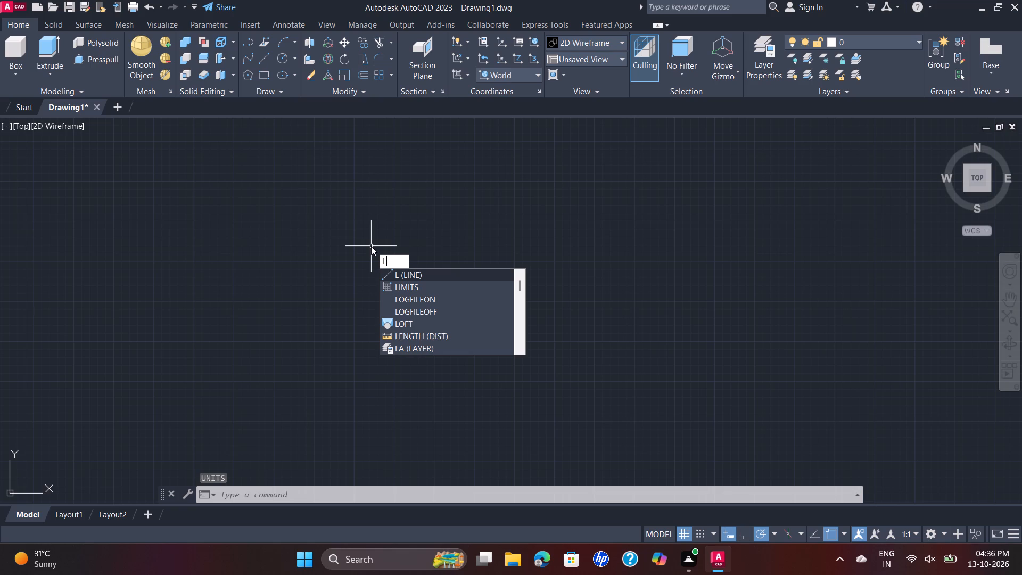
{"action": "type", "text": "IM"}
{"action": "type", "text": "TS"}
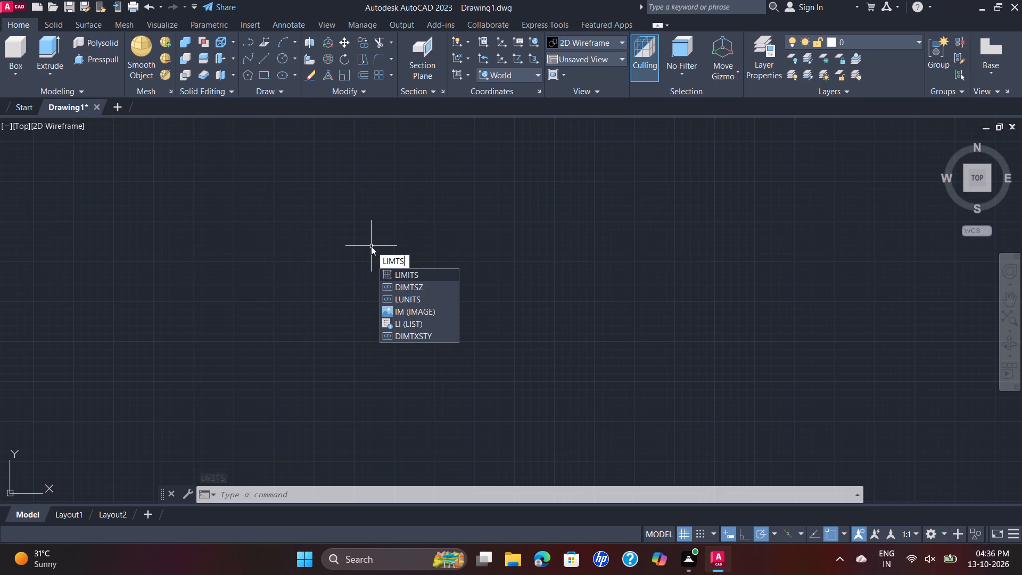
{"action": "key", "text": "Return"}
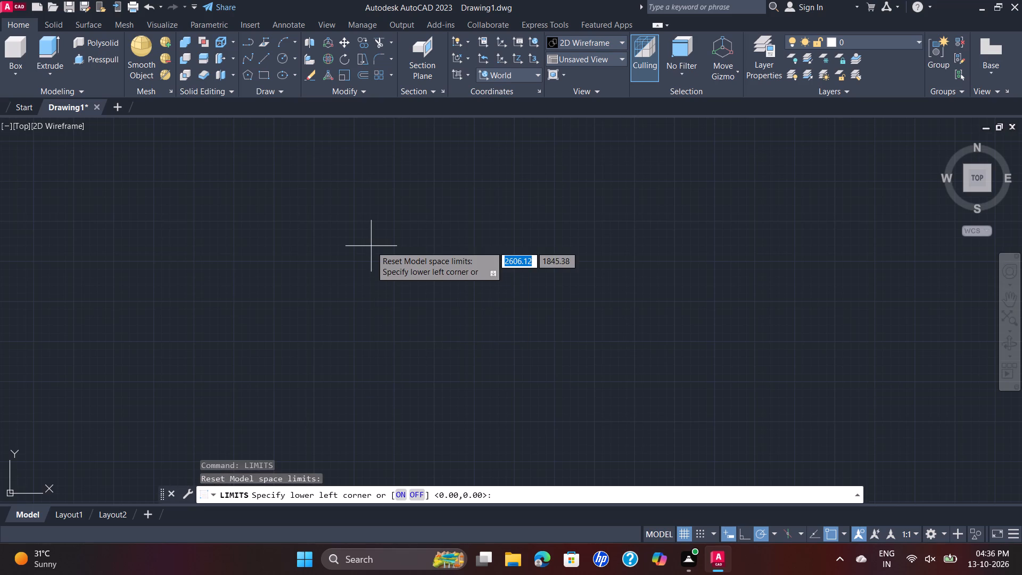
{"action": "key", "text": "0"}
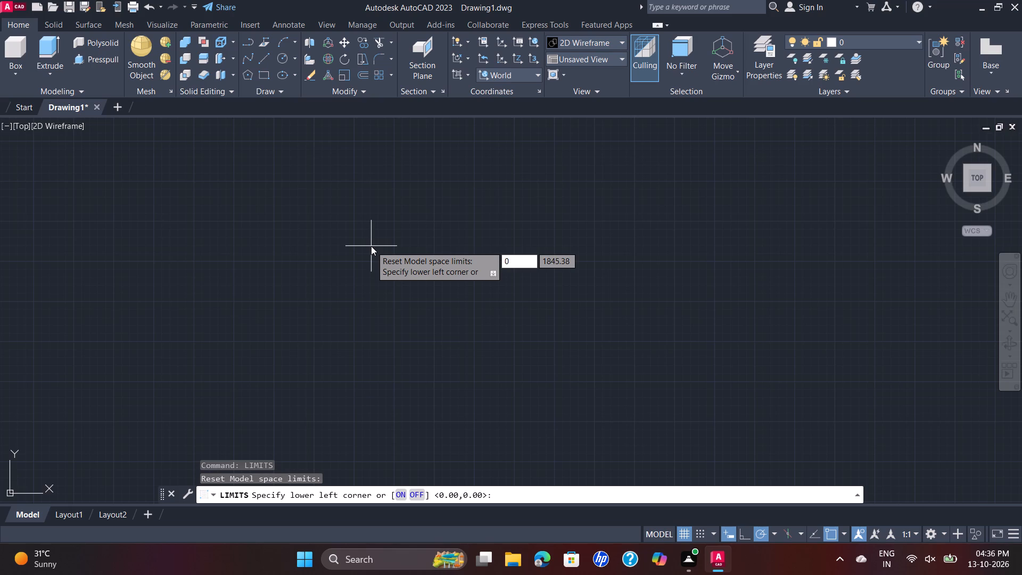
{"action": "key", "text": "comma"}
{"action": "key", "text": "0"}
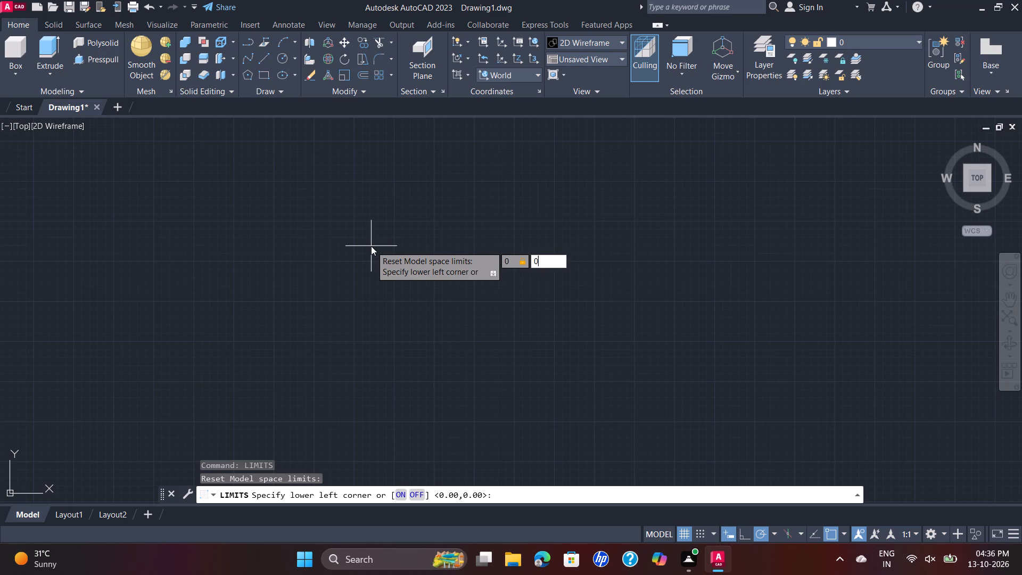
{"action": "key", "text": "Return"}
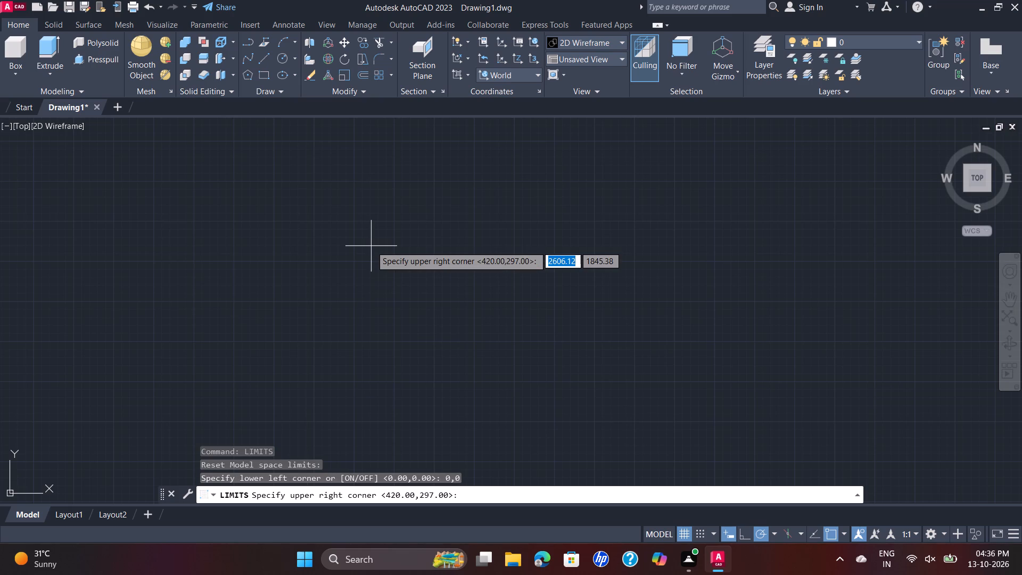
{"action": "key", "text": "2"}
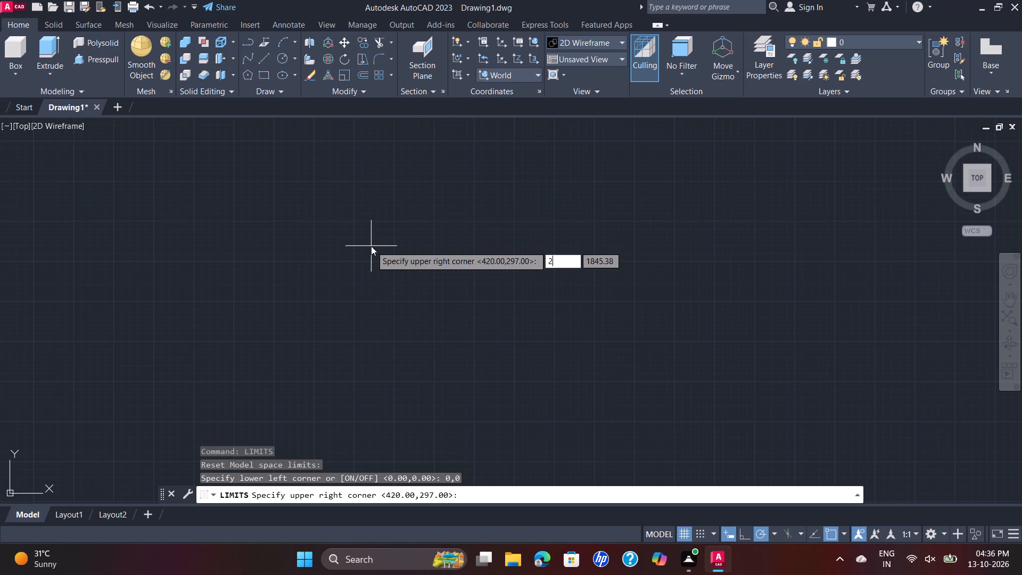
{"action": "key", "text": "BackSpace"}
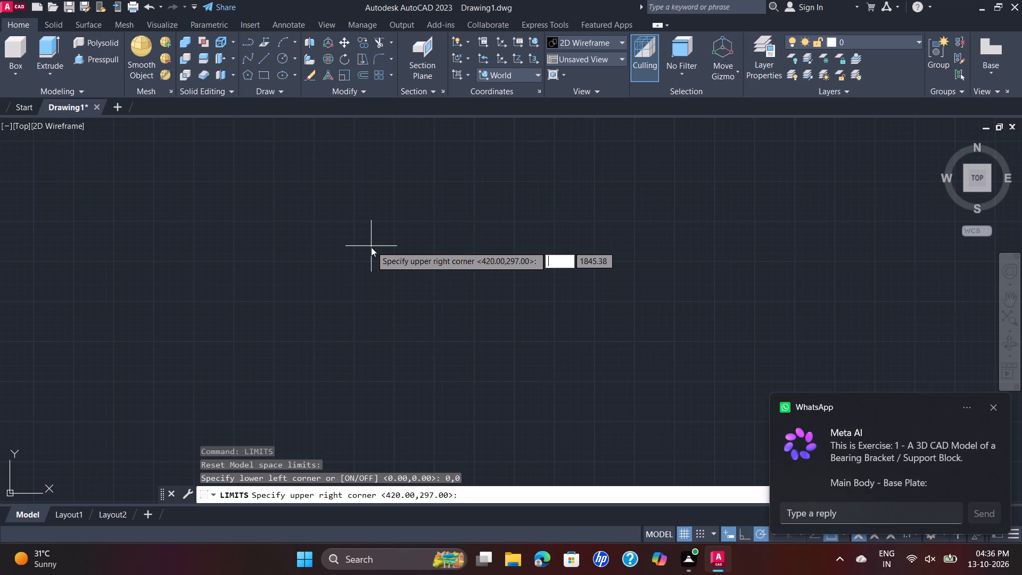
{"action": "type", "text": "200"}
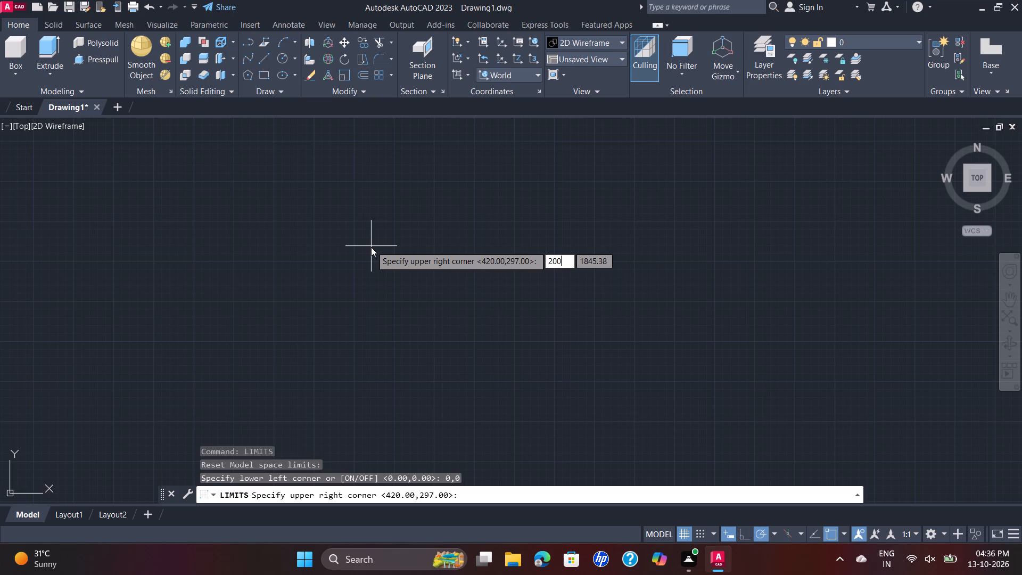
{"action": "key", "text": "comma"}
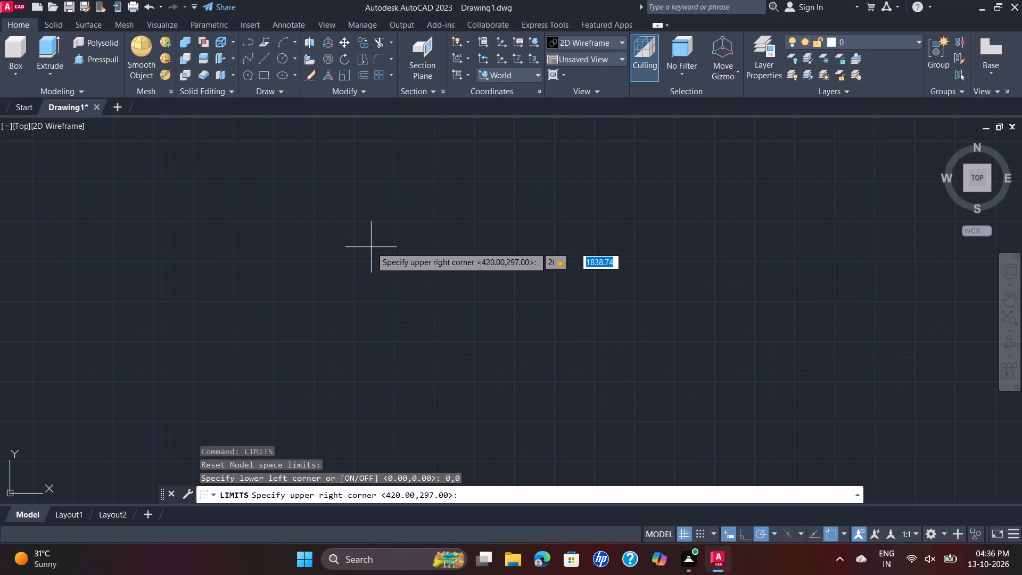
{"action": "type", "text": "200"}
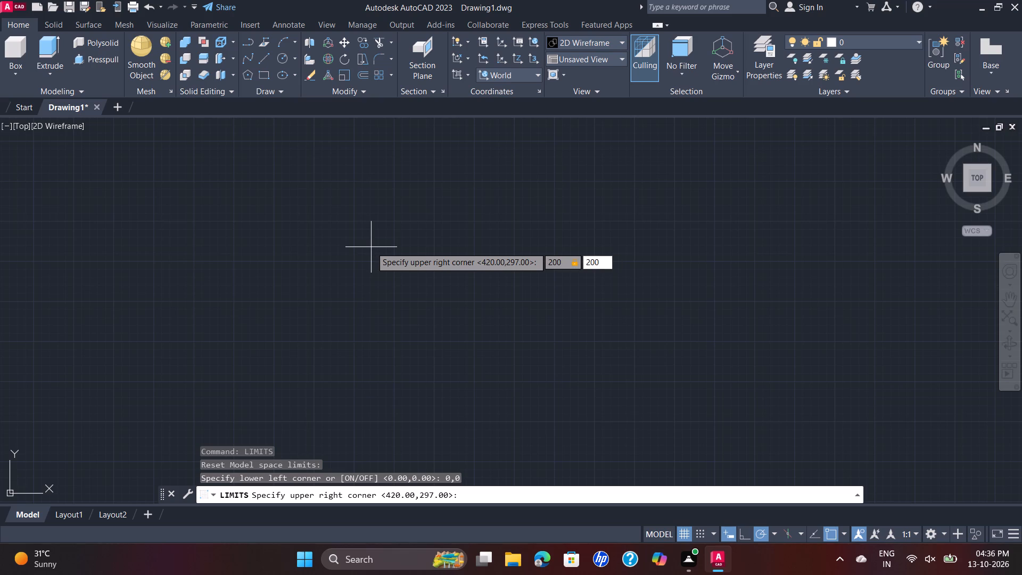
{"action": "key", "text": "Return"}
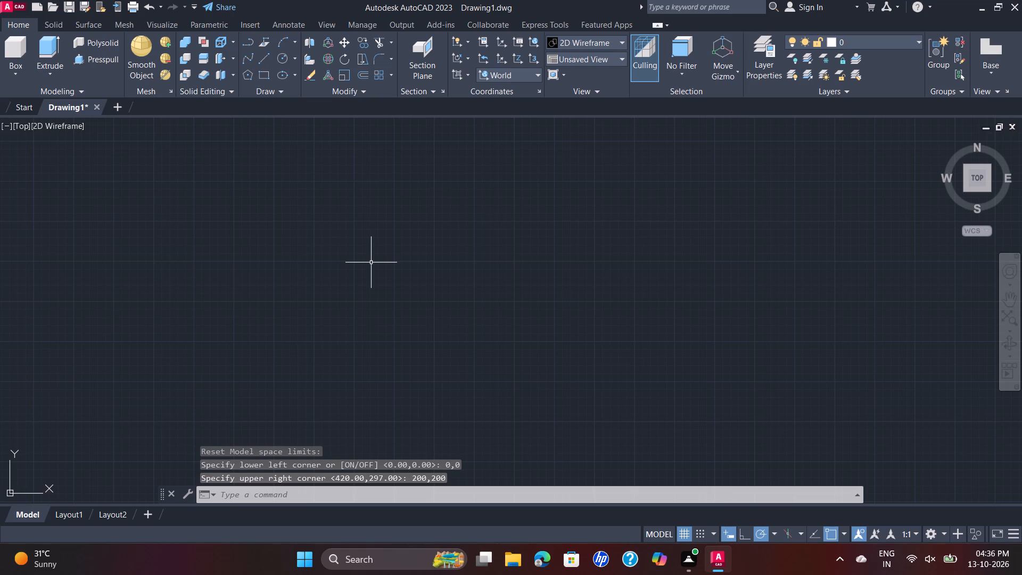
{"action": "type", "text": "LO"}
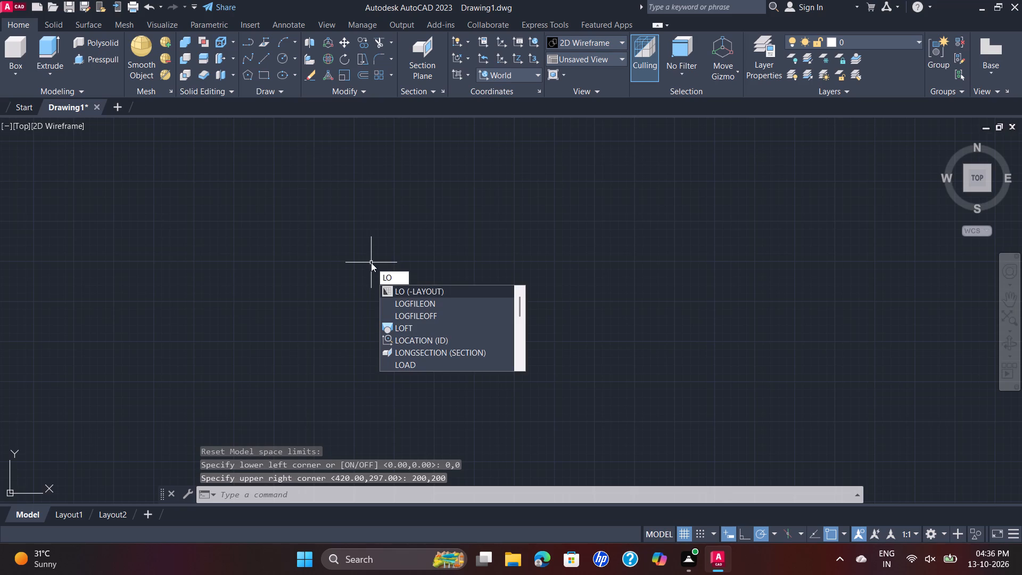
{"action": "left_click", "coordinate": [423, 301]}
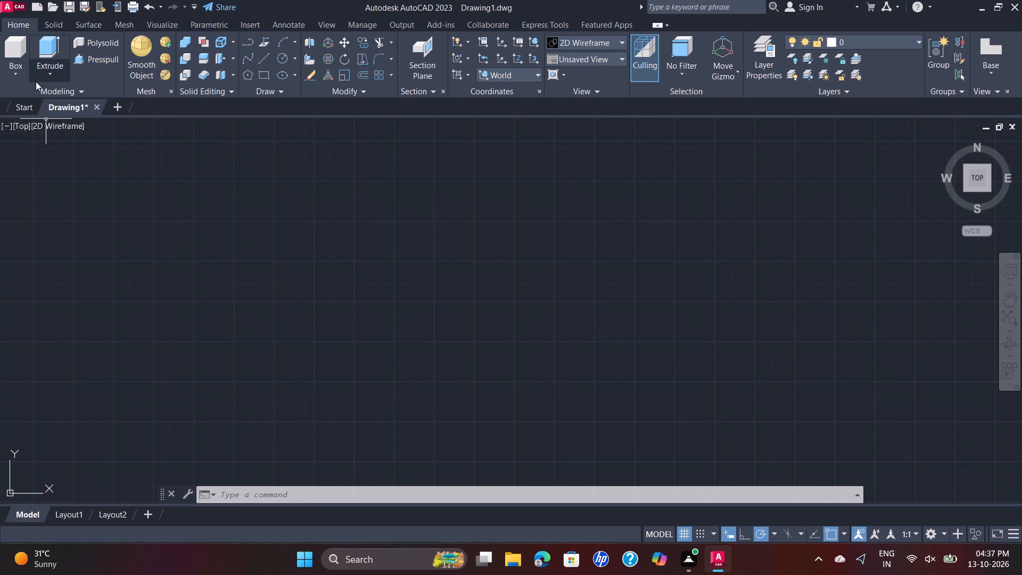
Draw a 200 by 125 mm rectangle in the top view as the base plate outline.
{"action": "left_click", "coordinate": [257, 75]}
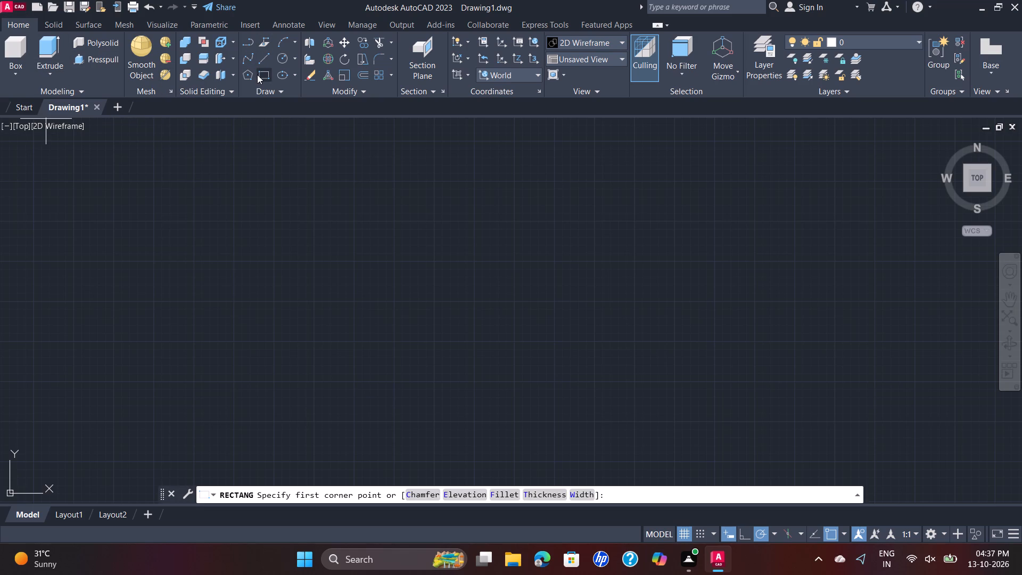
{"action": "left_click", "coordinate": [312, 261]}
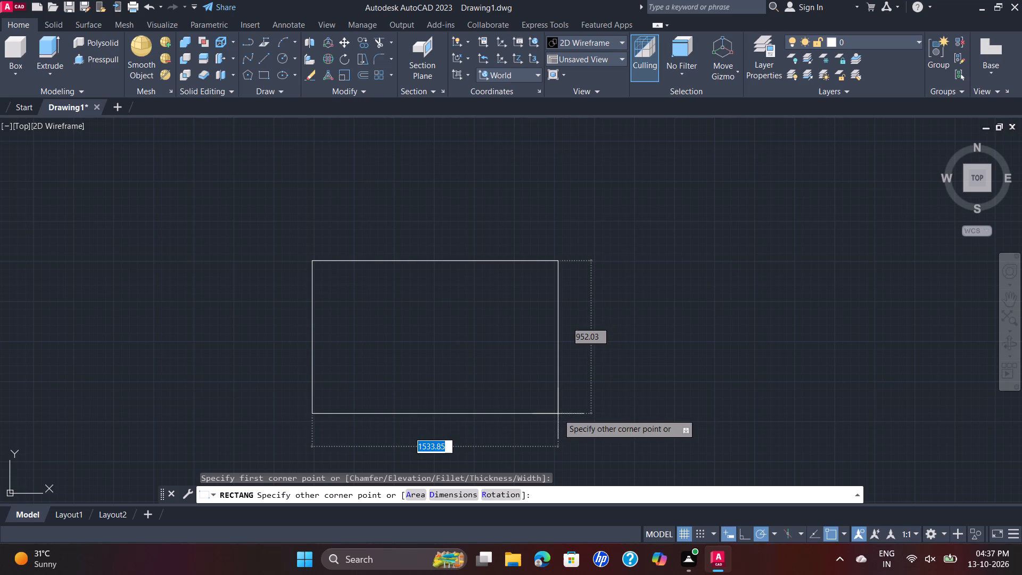
{"action": "type", "text": "200"}
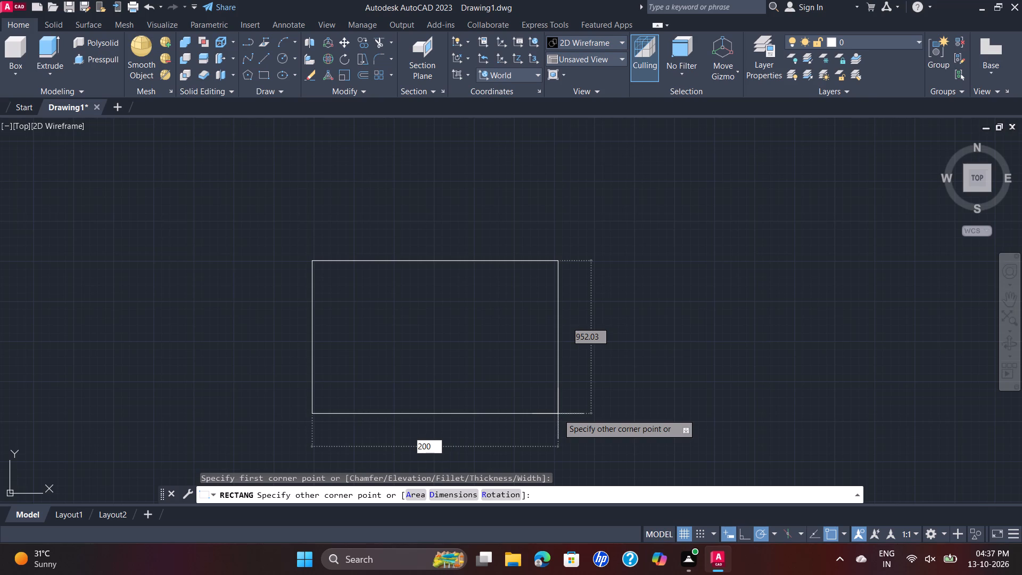
{"action": "key", "text": "Tab"}
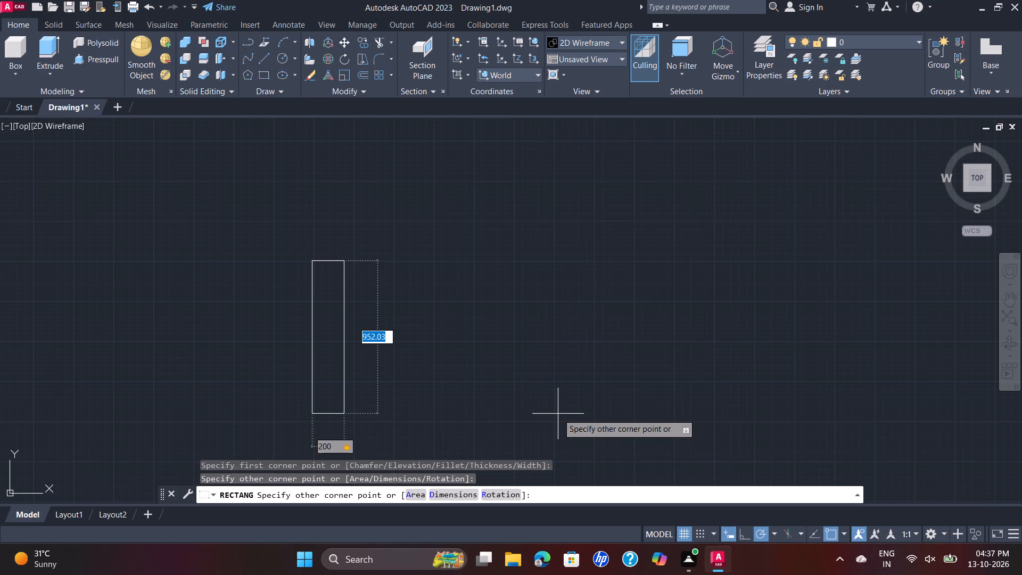
{"action": "type", "text": "125"}
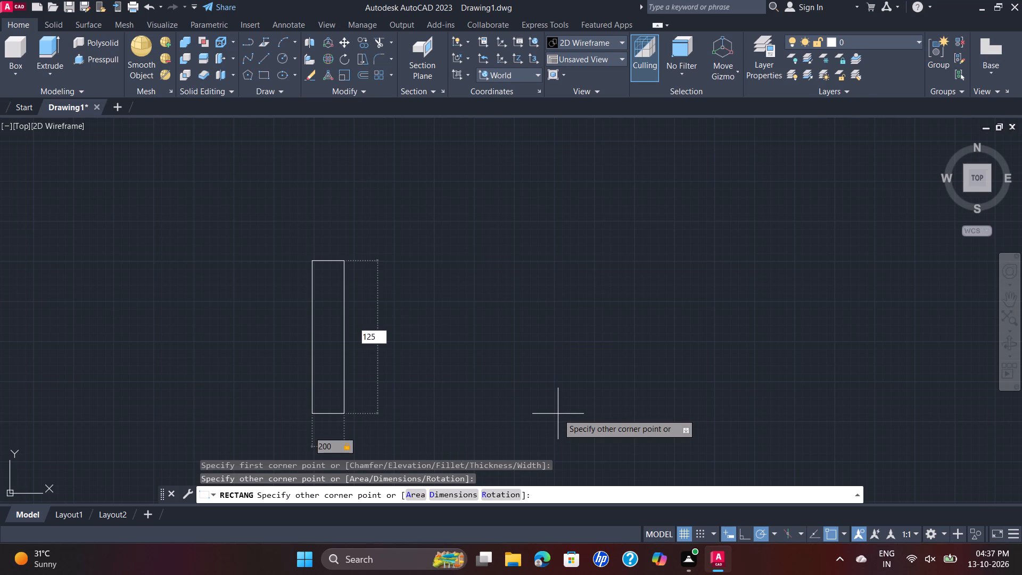
{"action": "key", "text": "Return"}
Switch the viewport showing the base rectangle to the SW Isometric view.
{"action": "scroll", "coordinate": [338, 236], "scroll_direction": "up", "scroll_amount": 1}
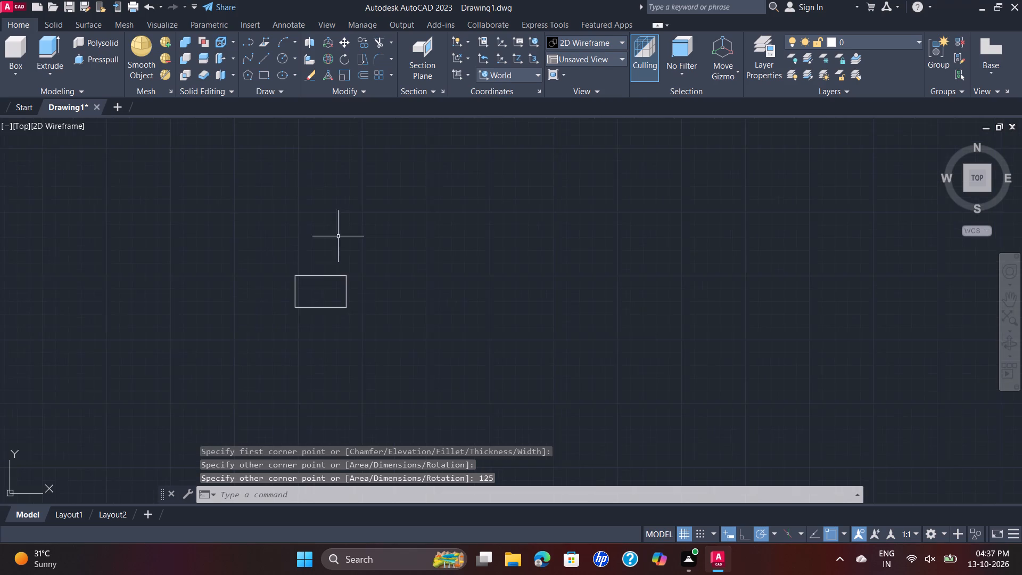
{"action": "scroll", "coordinate": [222, 331], "scroll_direction": "up", "scroll_amount": 2}
{"action": "scroll", "coordinate": [424, 242], "scroll_direction": "up", "scroll_amount": 1}
{"action": "scroll", "coordinate": [467, 202], "scroll_direction": "down", "scroll_amount": 1}
{"action": "middle_click_drag", "start_coordinate": [467, 202], "coordinate": [465, 213]}
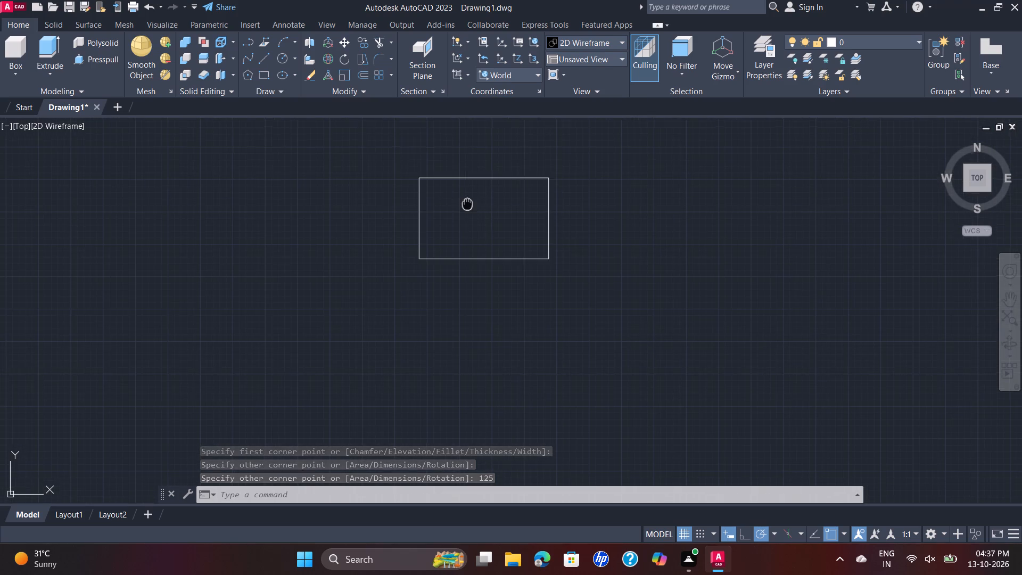
{"action": "middle_click_drag", "start_coordinate": [465, 213], "coordinate": [461, 267]}
{"action": "scroll", "coordinate": [461, 267], "scroll_direction": "up", "scroll_amount": 2}
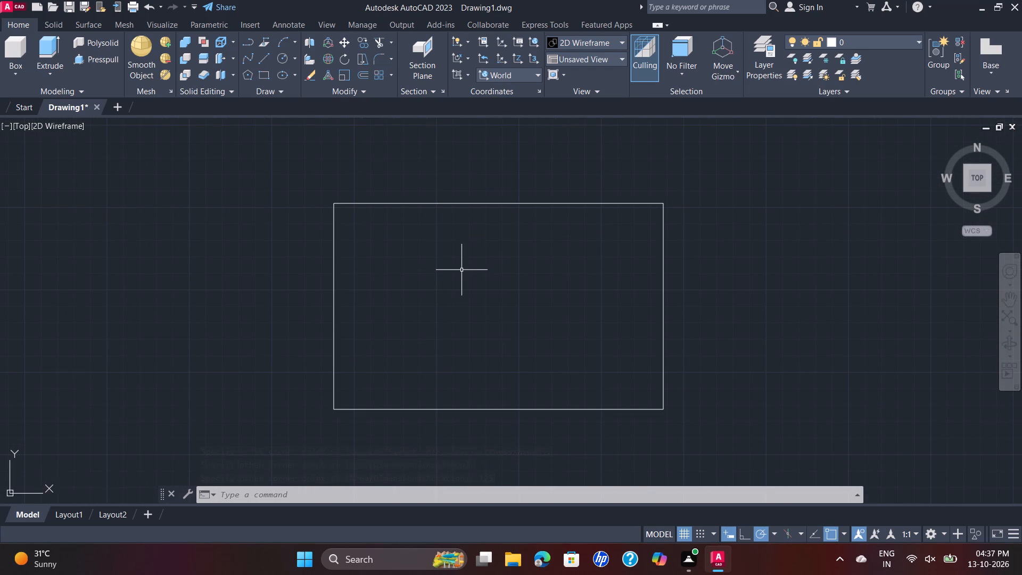
{"action": "left_click", "coordinate": [67, 123]}
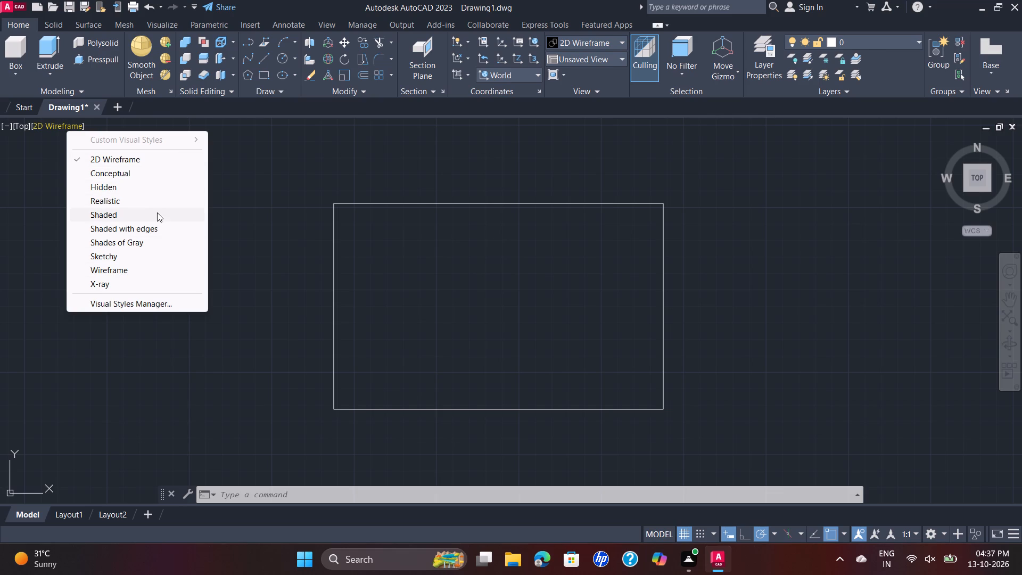
{"action": "left_click", "coordinate": [15, 122]}
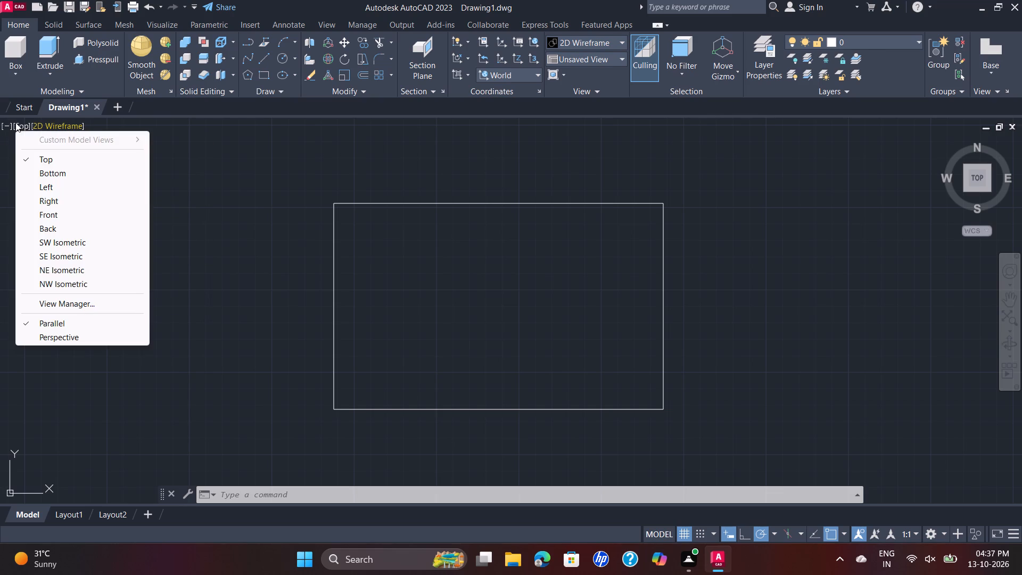
{"action": "left_click", "coordinate": [87, 255]}
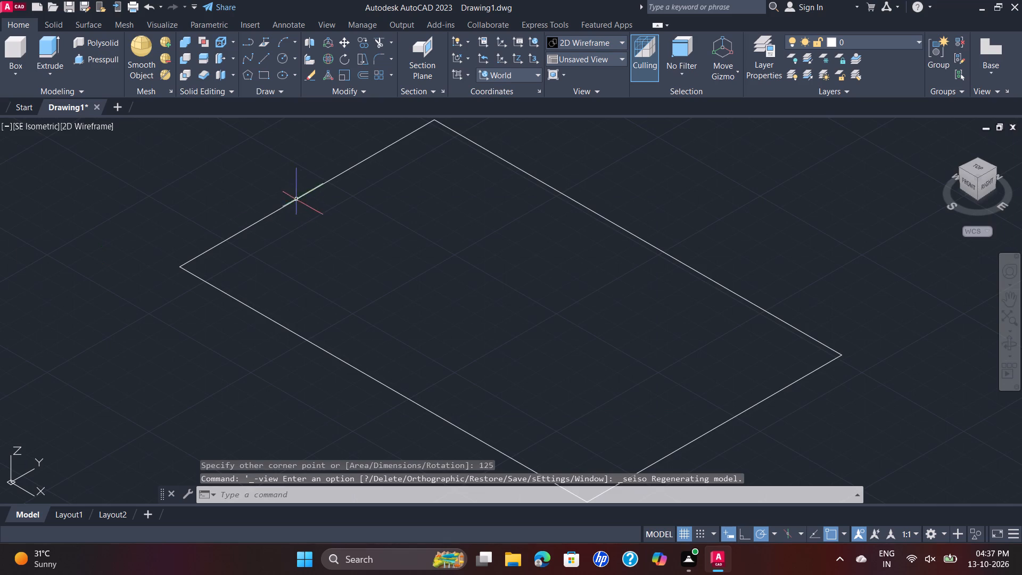
{"action": "left_click", "coordinate": [32, 124]}
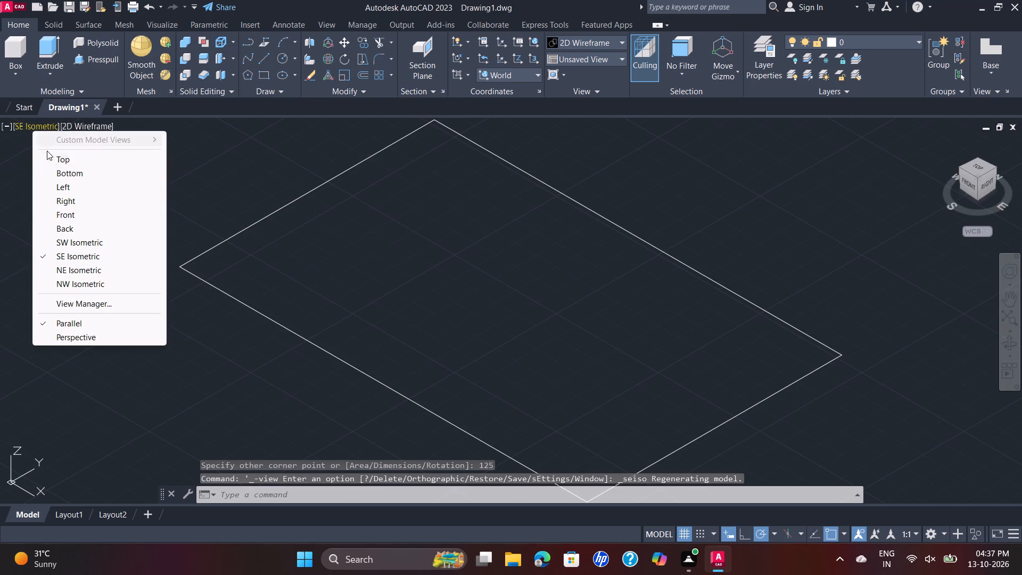
{"action": "left_click", "coordinate": [91, 244]}
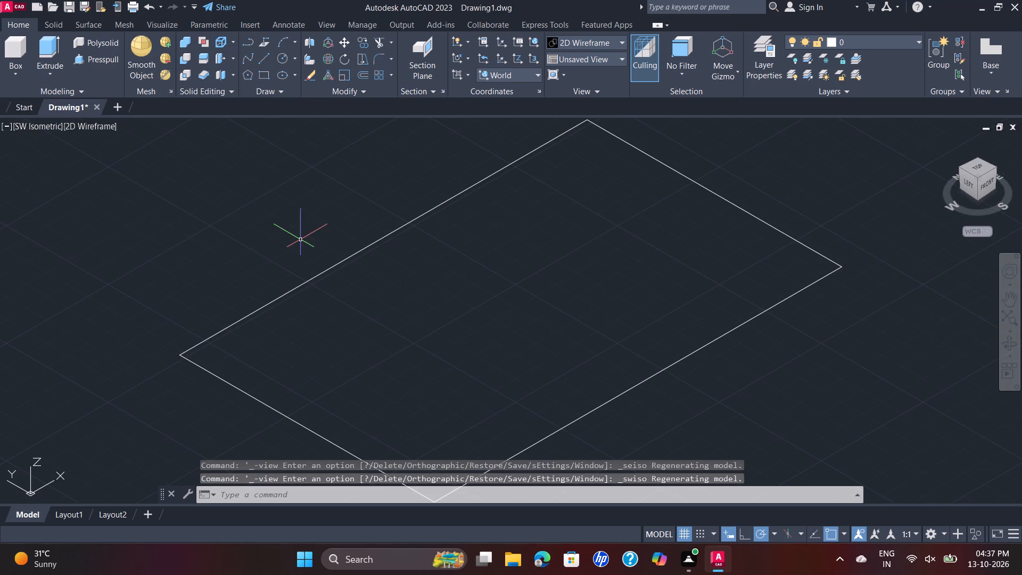
Presspull the 200 by 125 mm base rectangle upward 50 mm into a solid block.
{"action": "scroll", "coordinate": [301, 240], "scroll_direction": "down", "scroll_amount": 1}
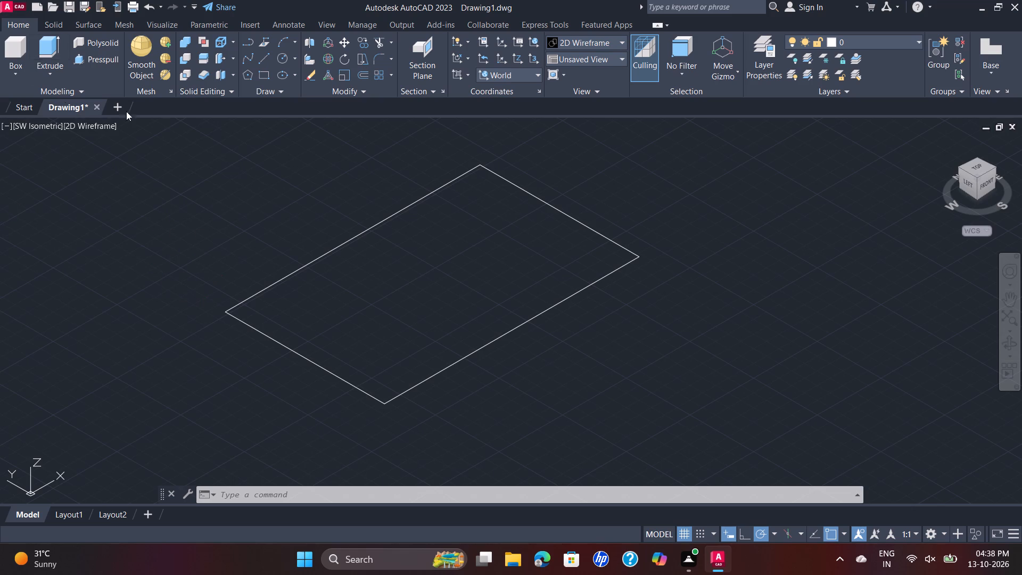
{"action": "left_click", "coordinate": [257, 62]}
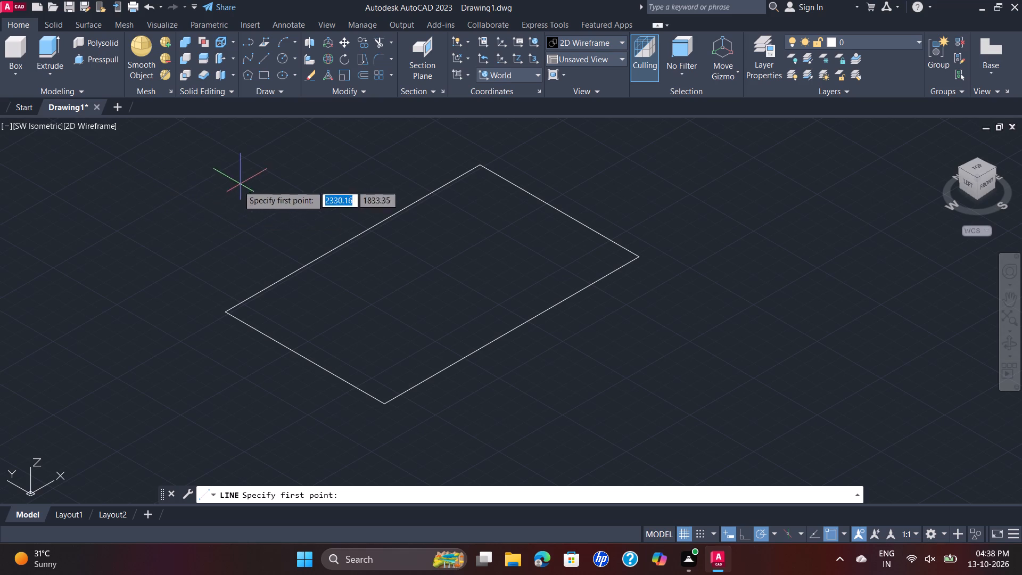
{"action": "key", "text": "Escape"}
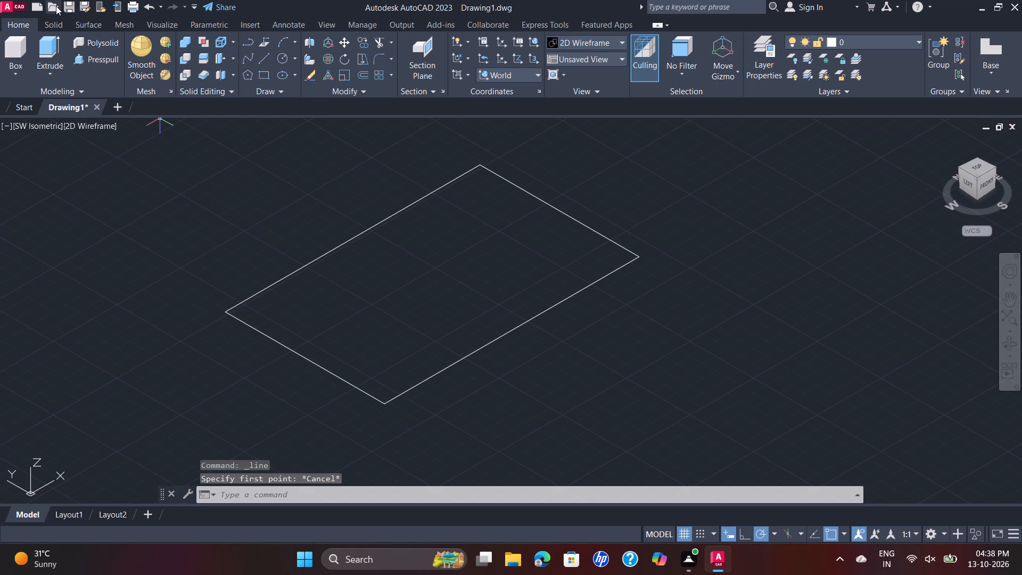
{"action": "left_click", "coordinate": [91, 53]}
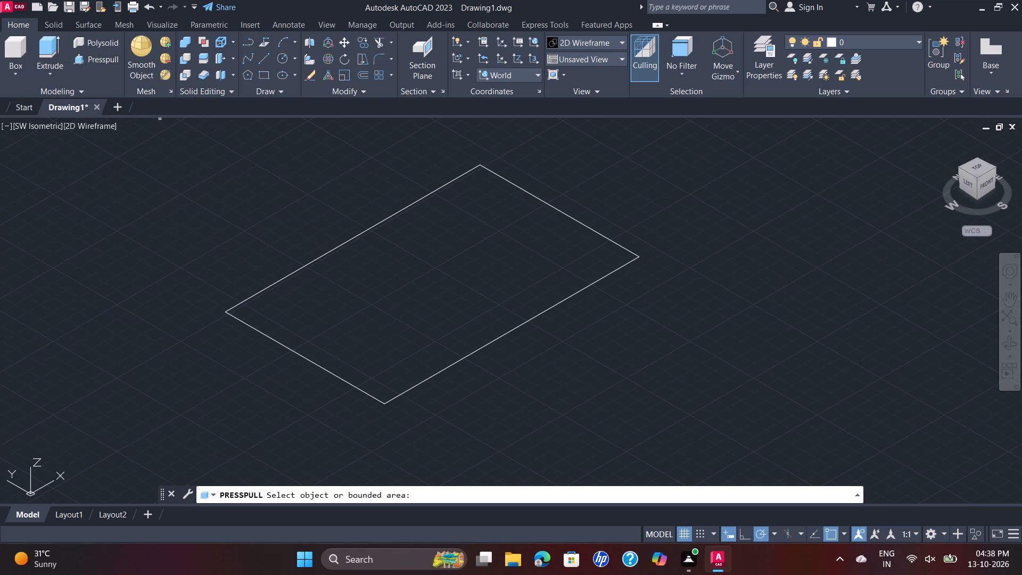
{"action": "left_click", "coordinate": [297, 287]}
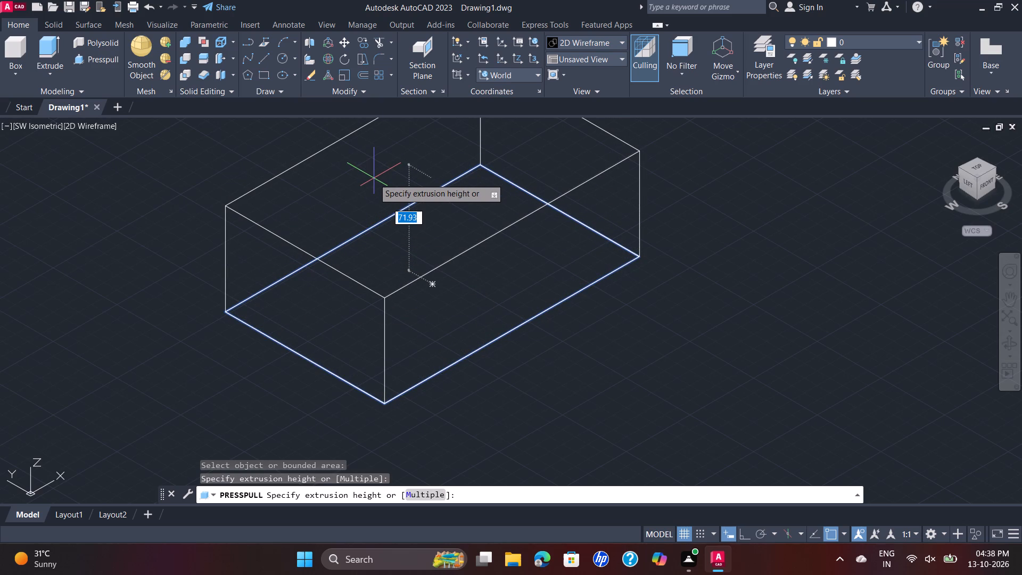
{"action": "type", "text": "50"}
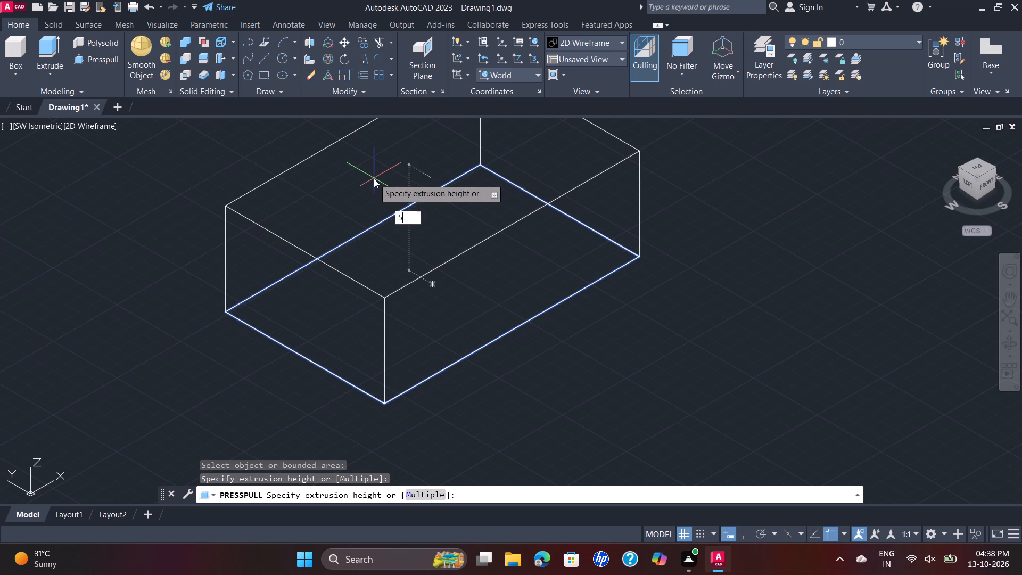
{"action": "key", "text": "Return"}
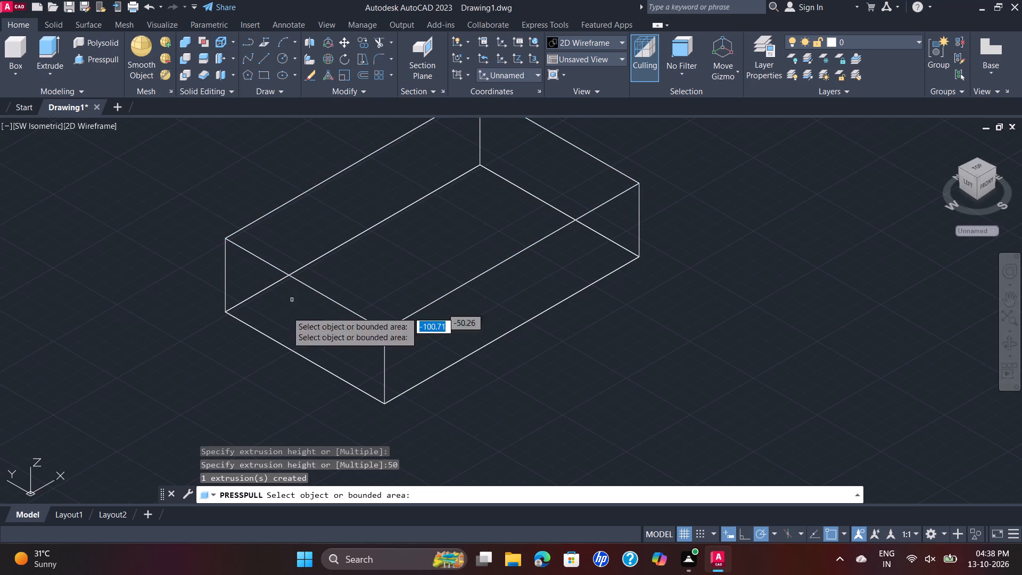
{"action": "key", "text": "Escape"}
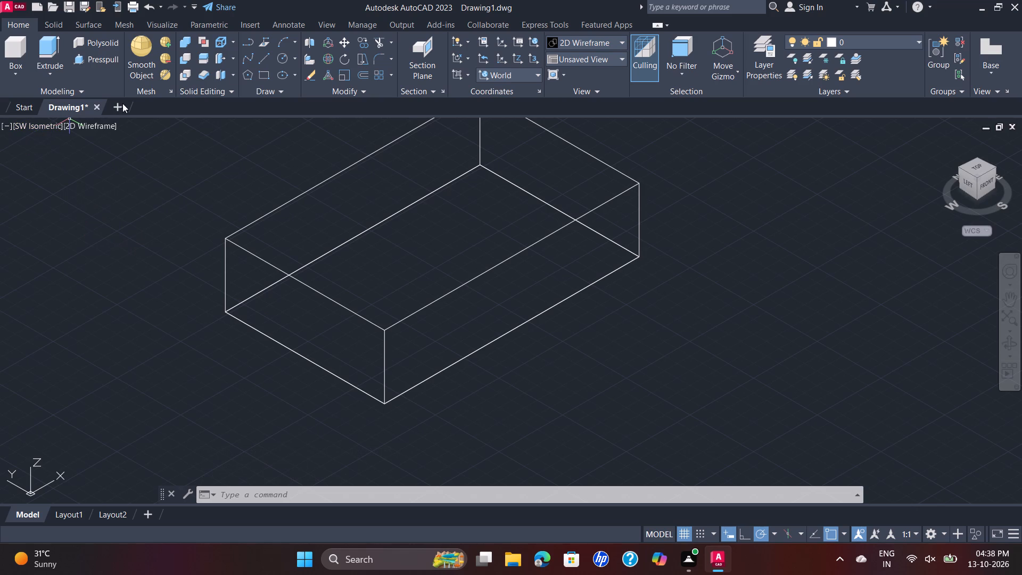
Draw a 75 by 25 mm slot profile on the block's left end face, starting 25 mm along the bottom edge from the back corner.
{"action": "left_click", "coordinate": [265, 60]}
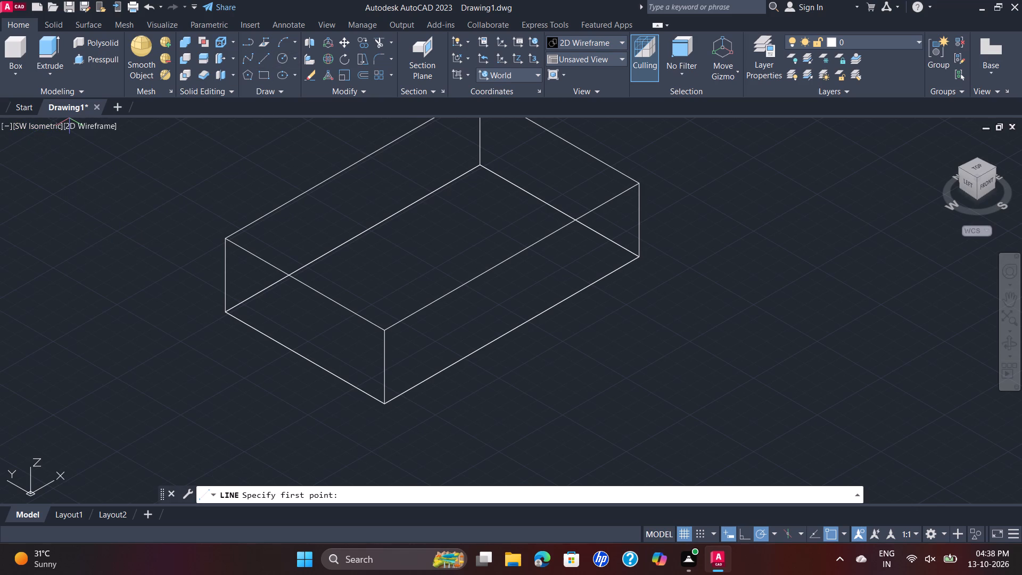
{"action": "left_click", "coordinate": [227, 308]}
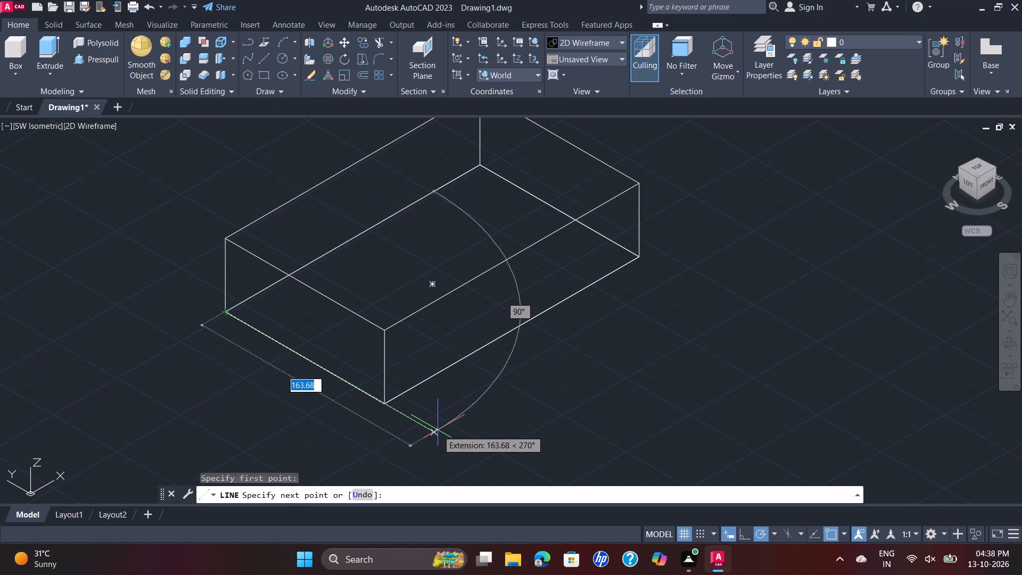
{"action": "type", "text": "25"}
{"action": "key", "text": "Return"}
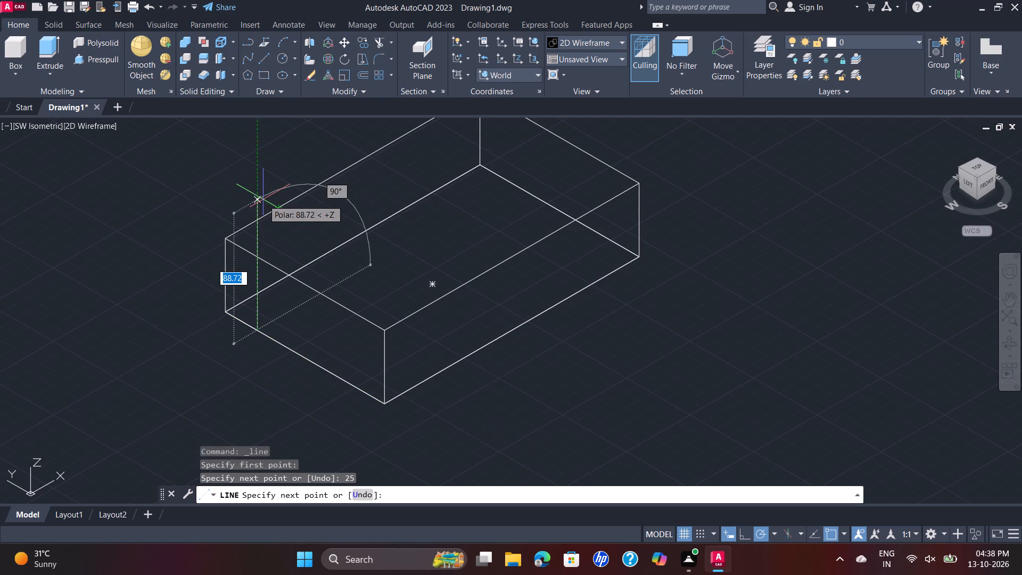
{"action": "type", "text": "25"}
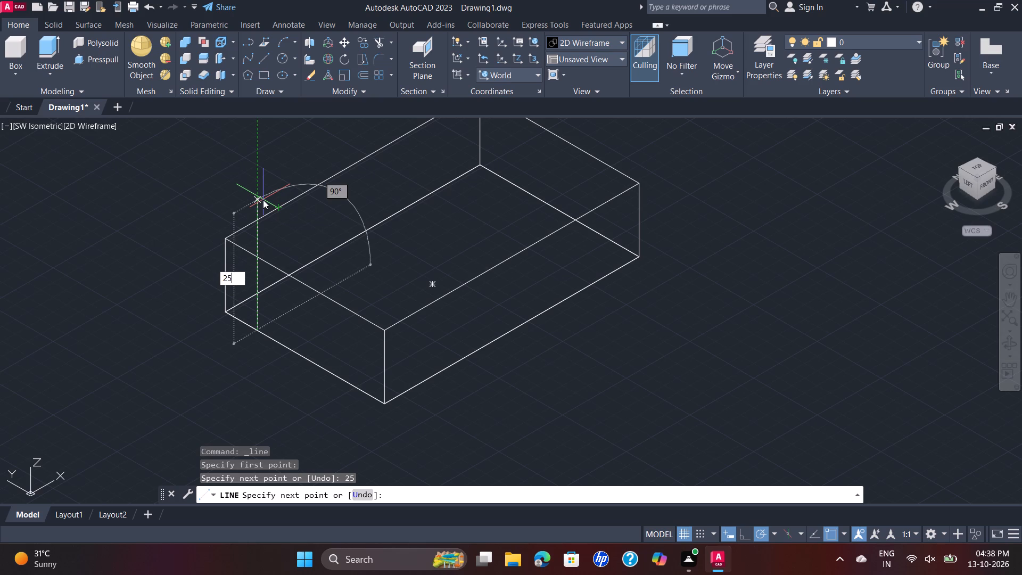
{"action": "key", "text": "Return"}
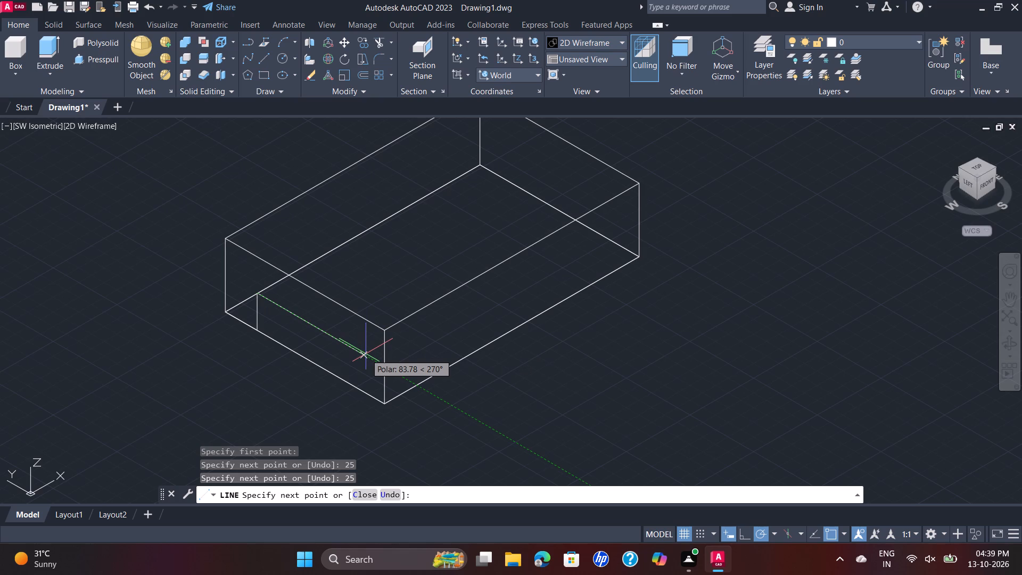
{"action": "type", "text": "75"}
{"action": "key", "text": "Return"}
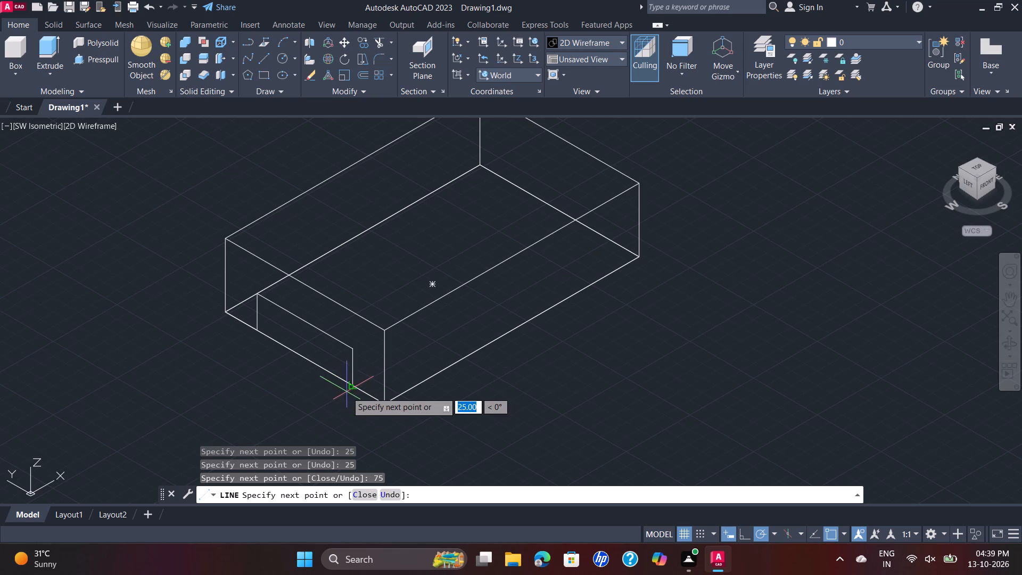
{"action": "left_click", "coordinate": [354, 388]}
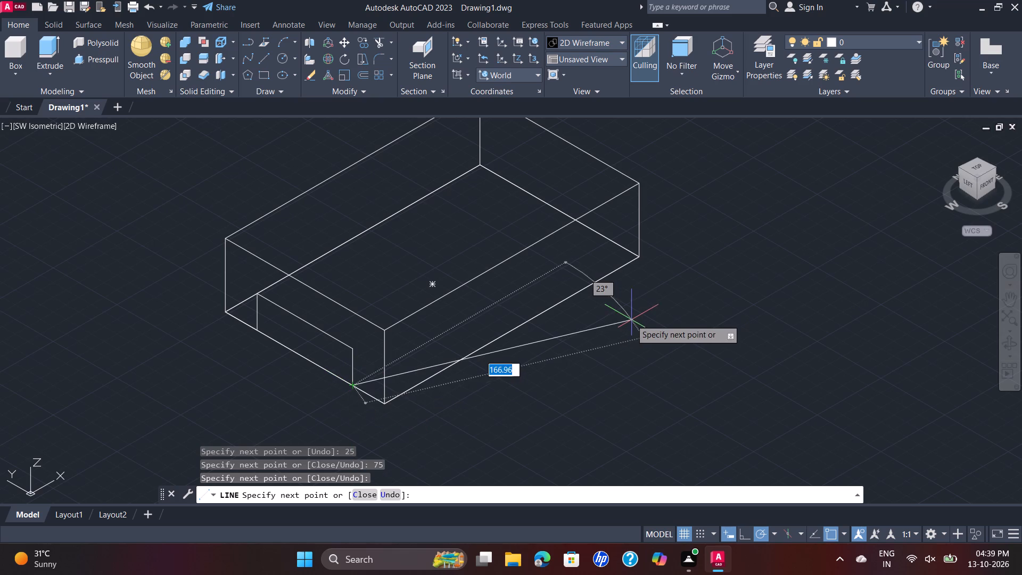
{"action": "key", "text": "Escape"}
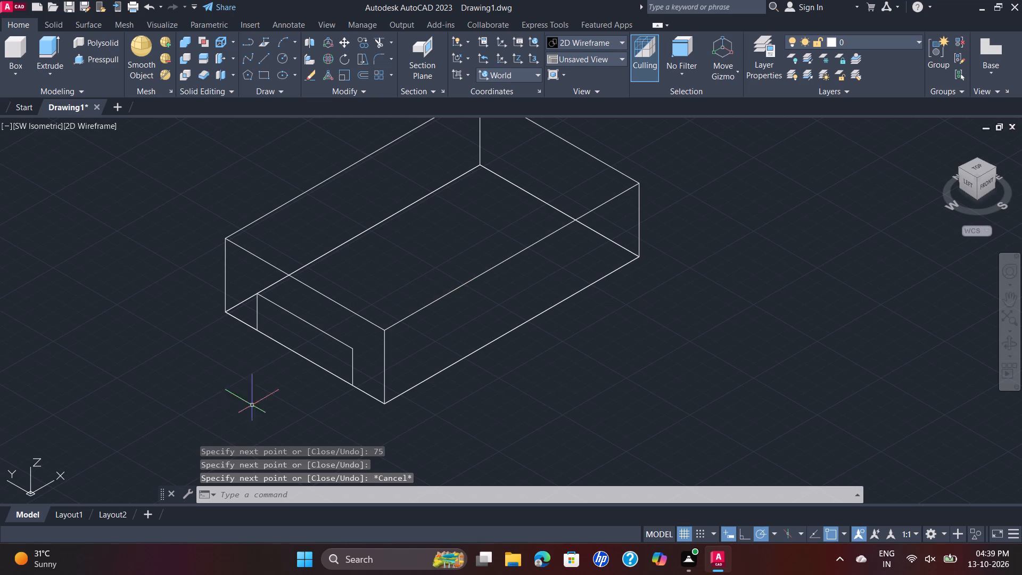
Presspull the slot profile on the left end face 200 mm through the block's length.
{"action": "left_click", "coordinate": [92, 61]}
{"action": "left_click", "coordinate": [311, 330]}
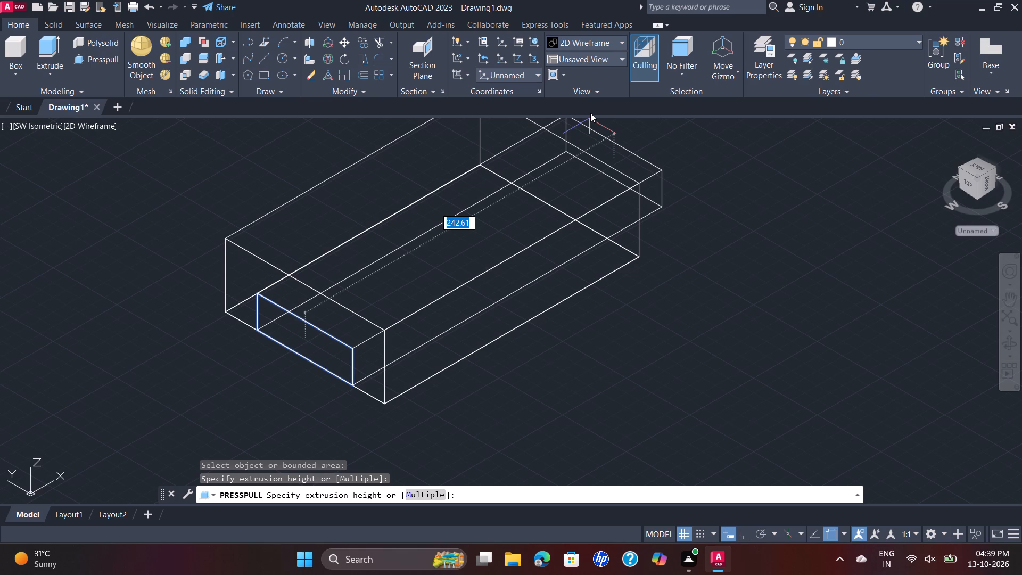
{"action": "key", "text": "2"}
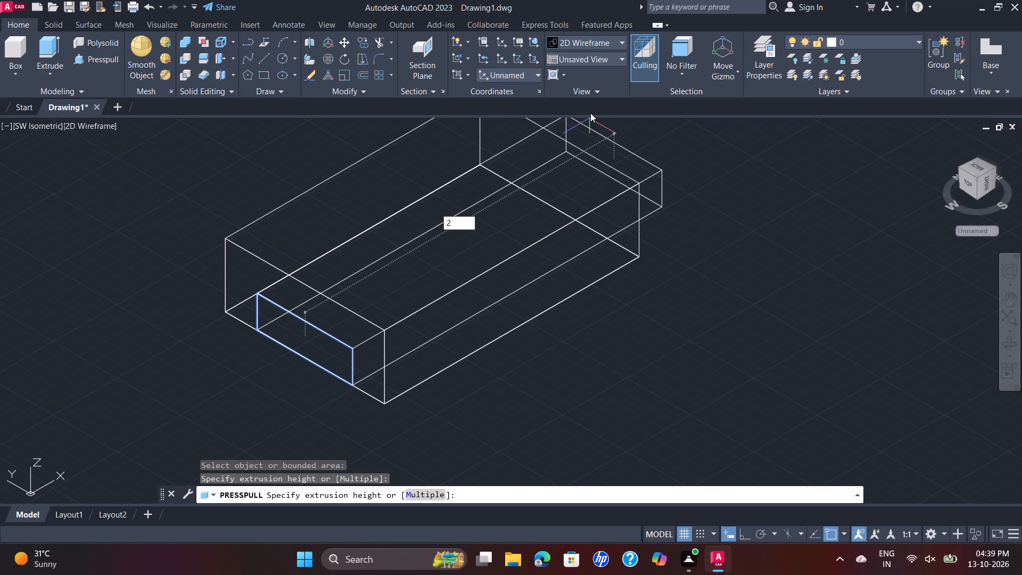
{"action": "type", "text": "00"}
{"action": "key", "text": "Return"}
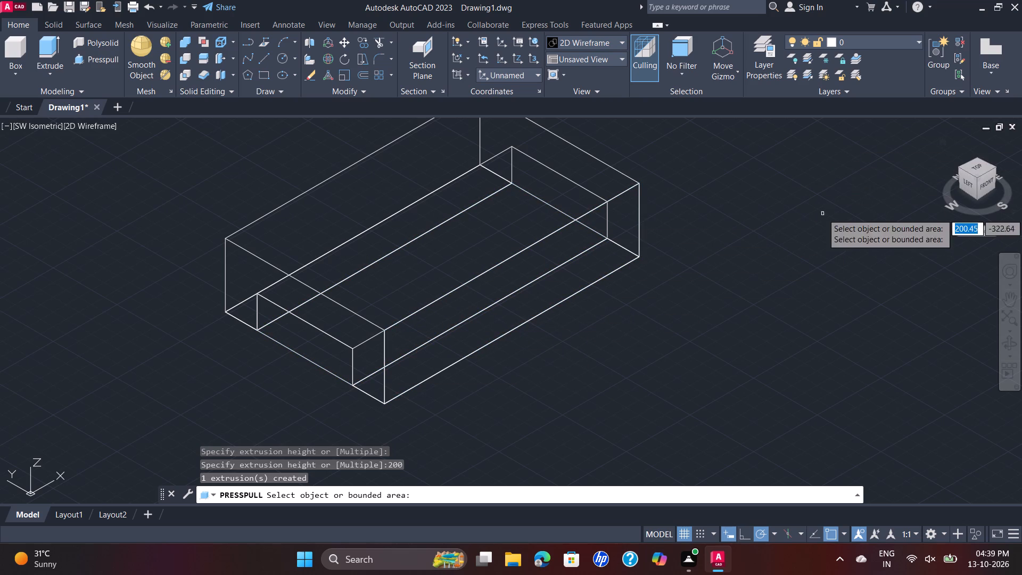
{"action": "key", "text": "Escape"}
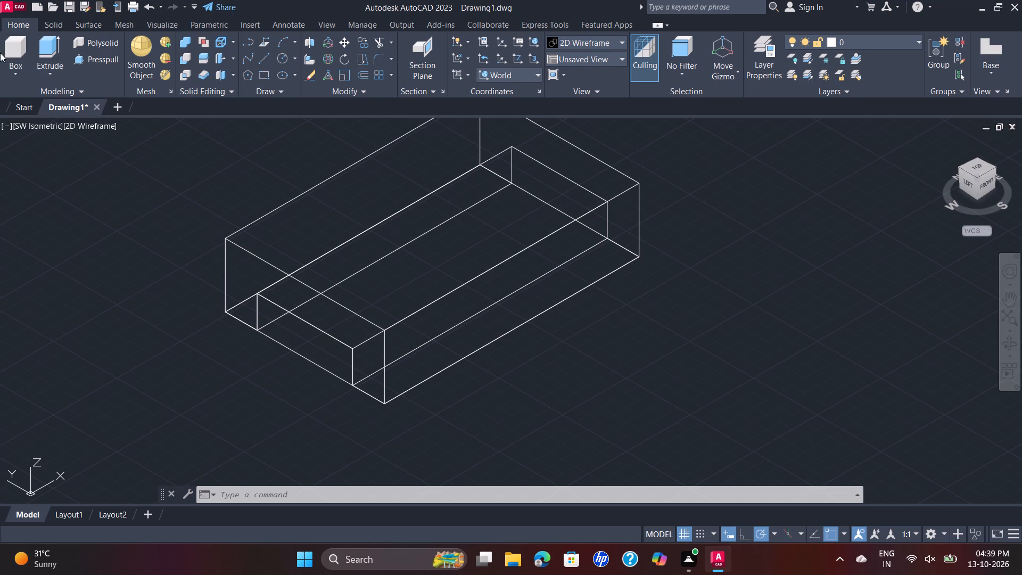
Draw a 40 by 20 mm notch outline on the top face, 80 mm along the front edge, and a 50 mm line down the front face.
{"action": "left_click", "coordinate": [267, 57]}
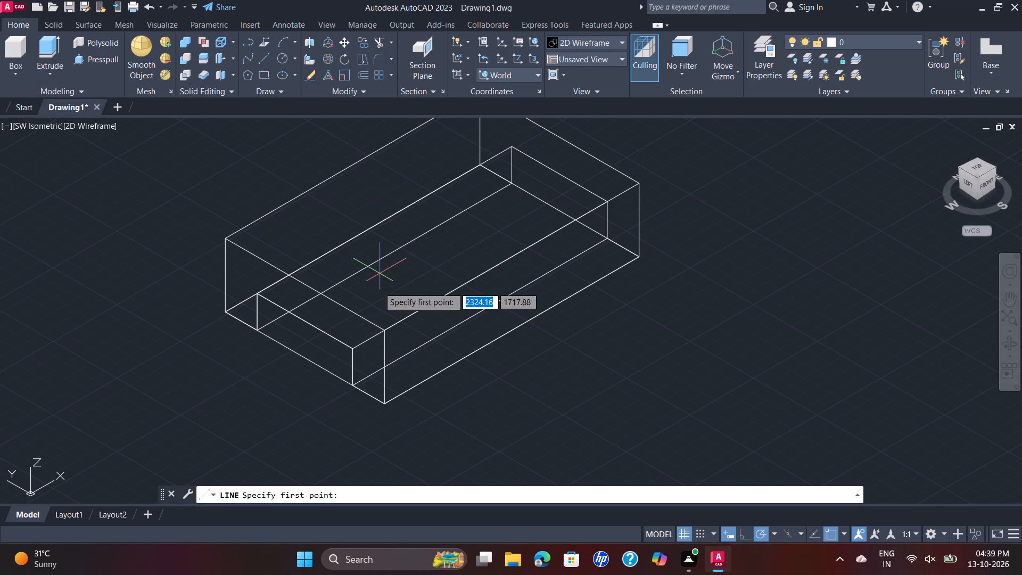
{"action": "left_click", "coordinate": [385, 333]}
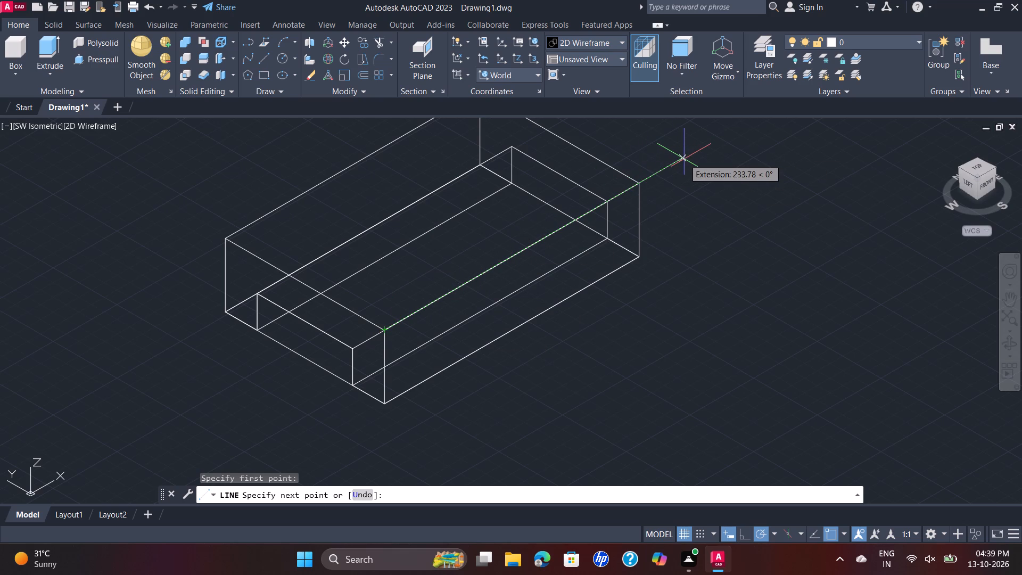
{"action": "type", "text": "80"}
{"action": "key", "text": "Return"}
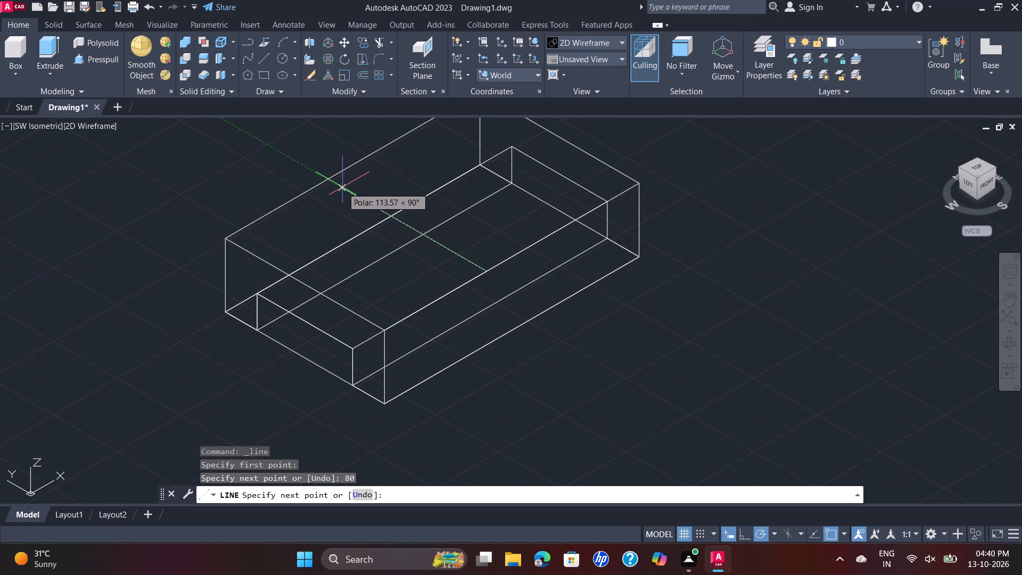
{"action": "type", "text": "20"}
{"action": "key", "text": "Return"}
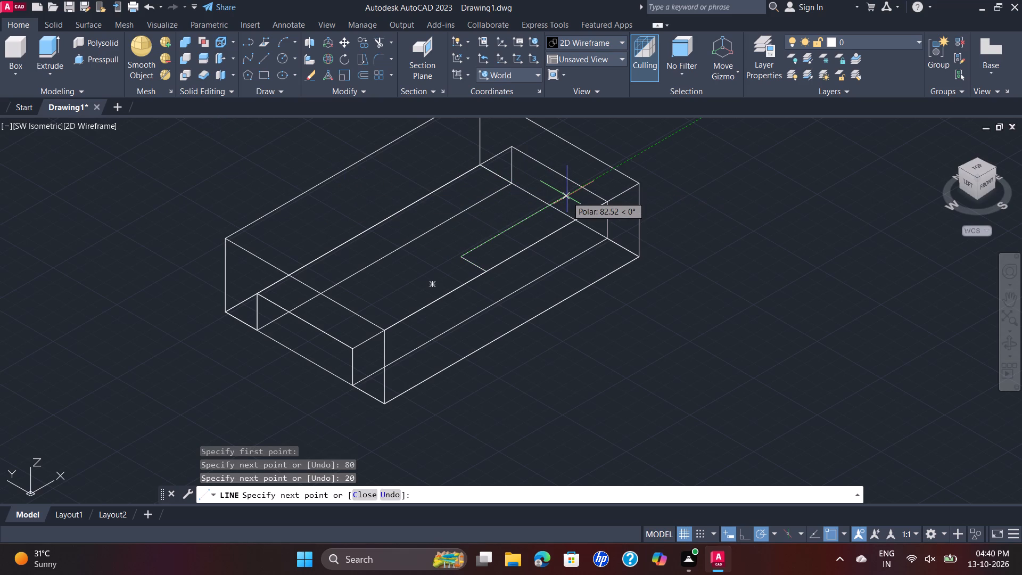
{"action": "key", "text": "4"}
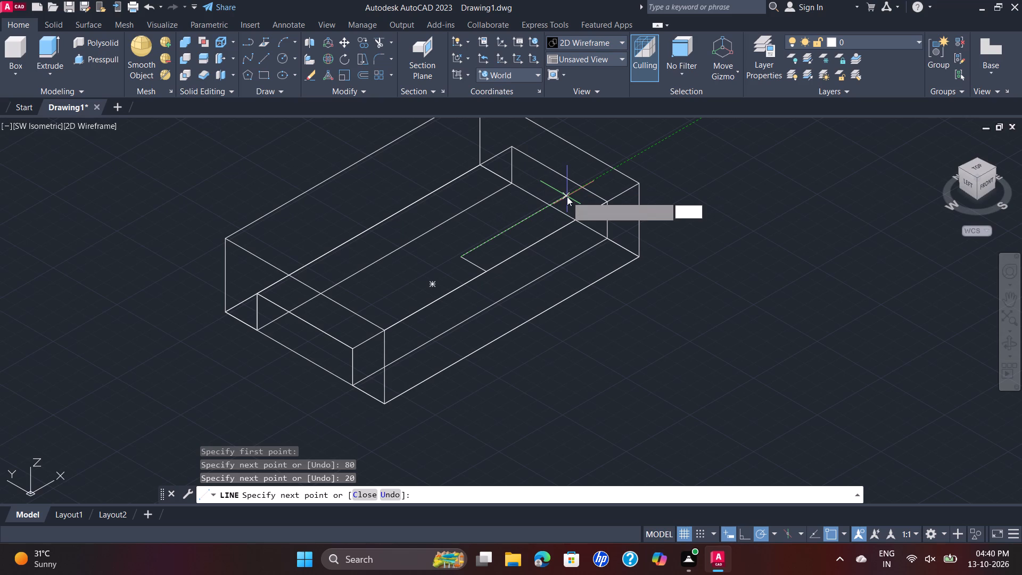
{"action": "key", "text": "0"}
{"action": "key", "text": "Return"}
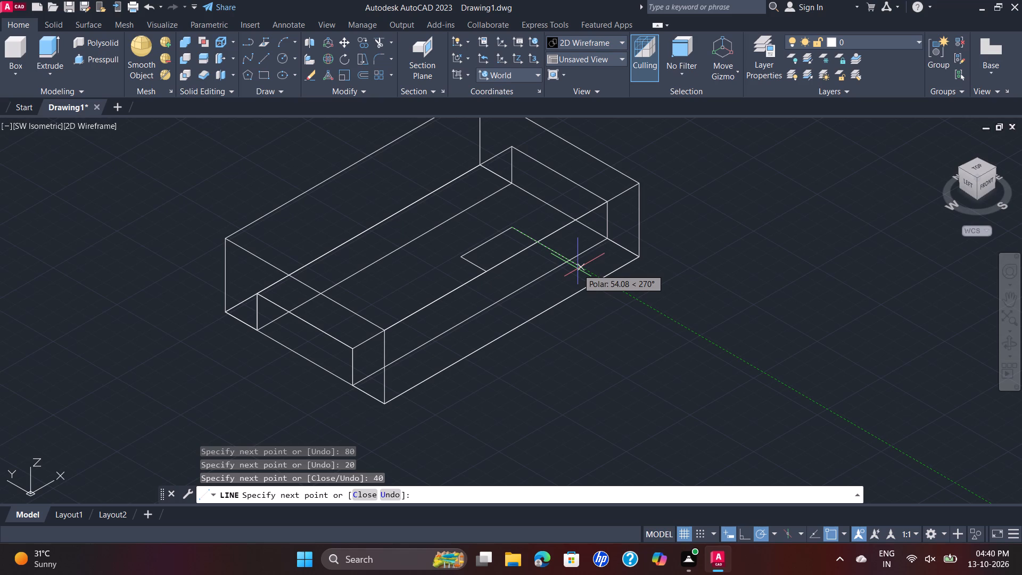
{"action": "type", "text": "20"}
{"action": "key", "text": "Return"}
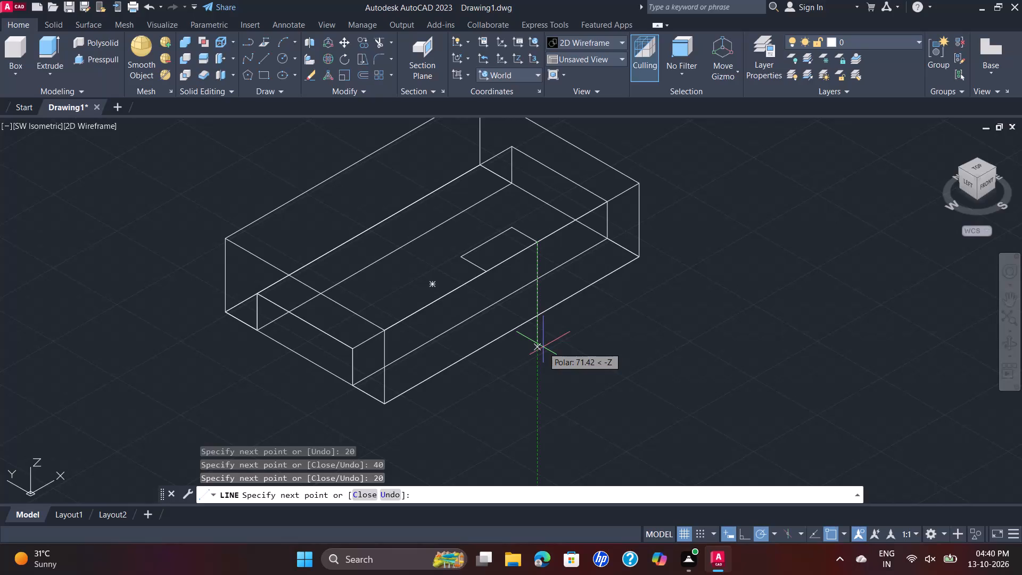
{"action": "type", "text": "50"}
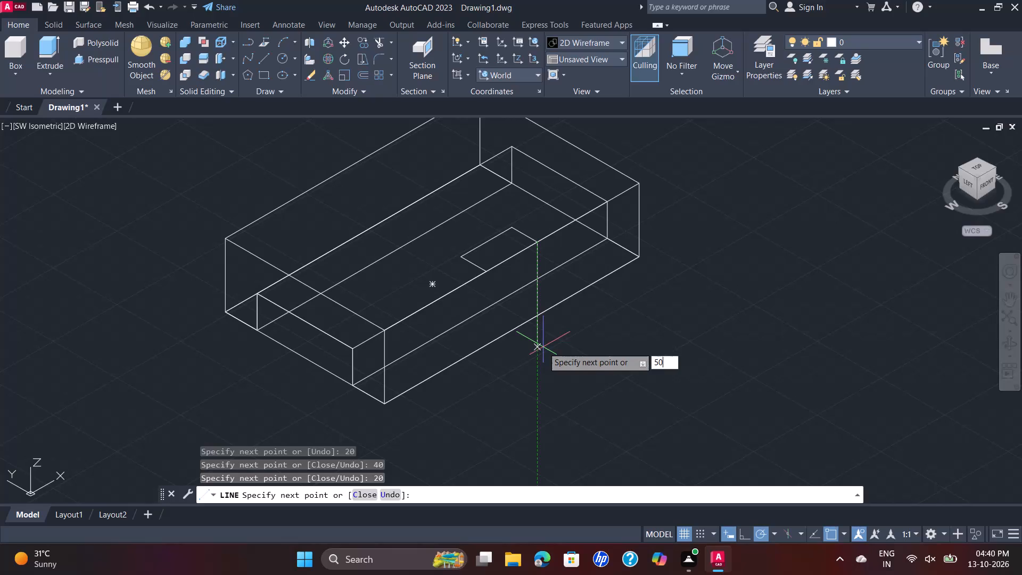
{"action": "key", "text": "Return"}
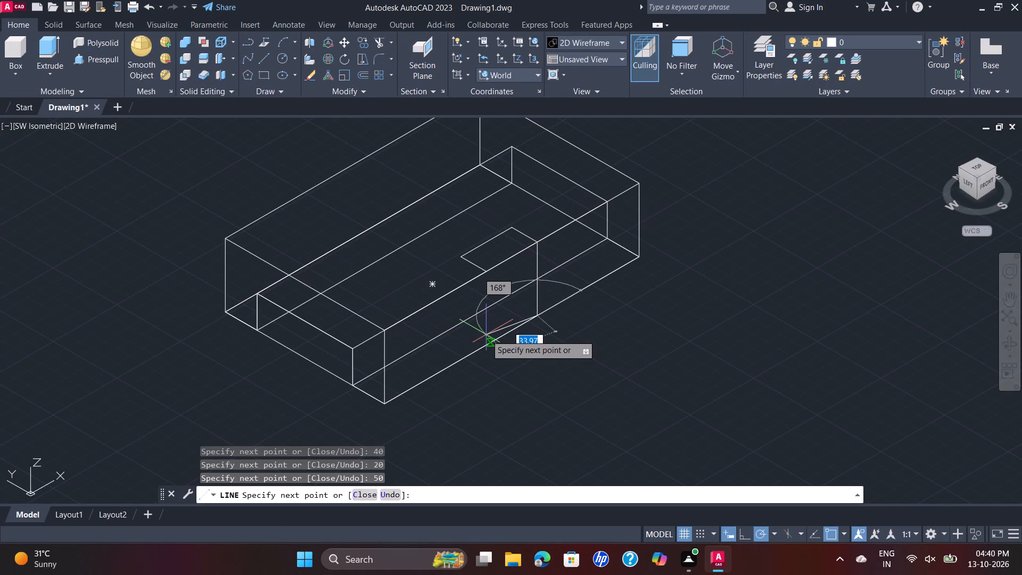
{"action": "key", "text": "Escape"}
Draw a 50 mm vertical line down the front face from the notch outline's other front corner, nearest the slotted end face.
{"action": "key", "text": "space"}
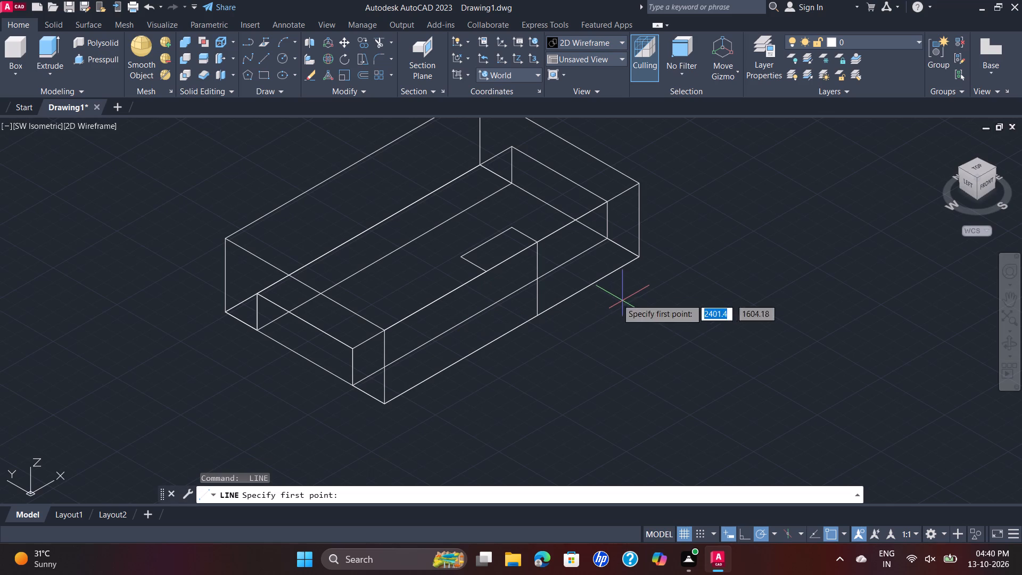
{"action": "left_click", "coordinate": [488, 273]}
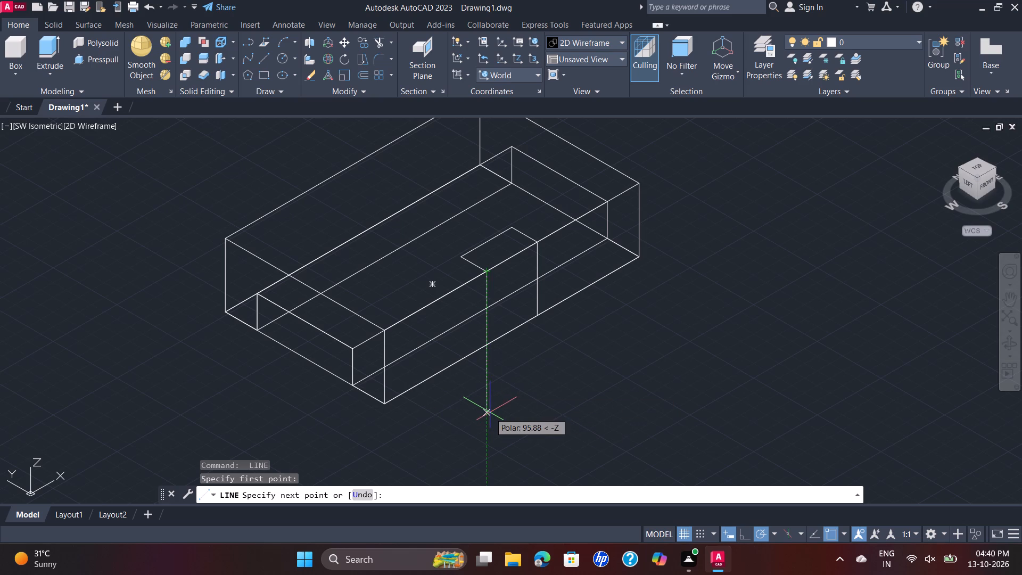
{"action": "scroll", "coordinate": [487, 421], "scroll_direction": "down", "scroll_amount": 5}
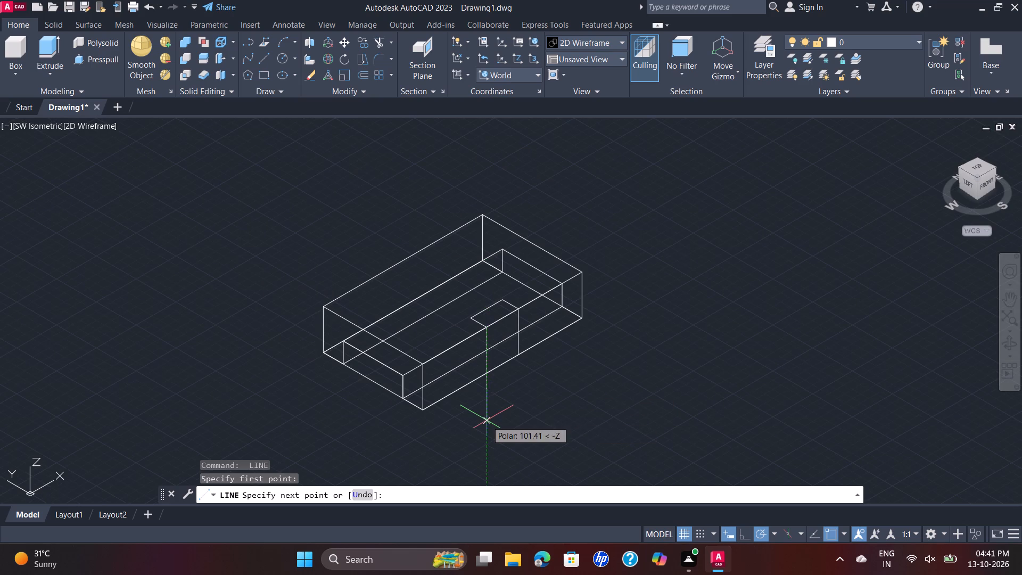
{"action": "scroll", "coordinate": [487, 421], "scroll_direction": "up", "scroll_amount": 3}
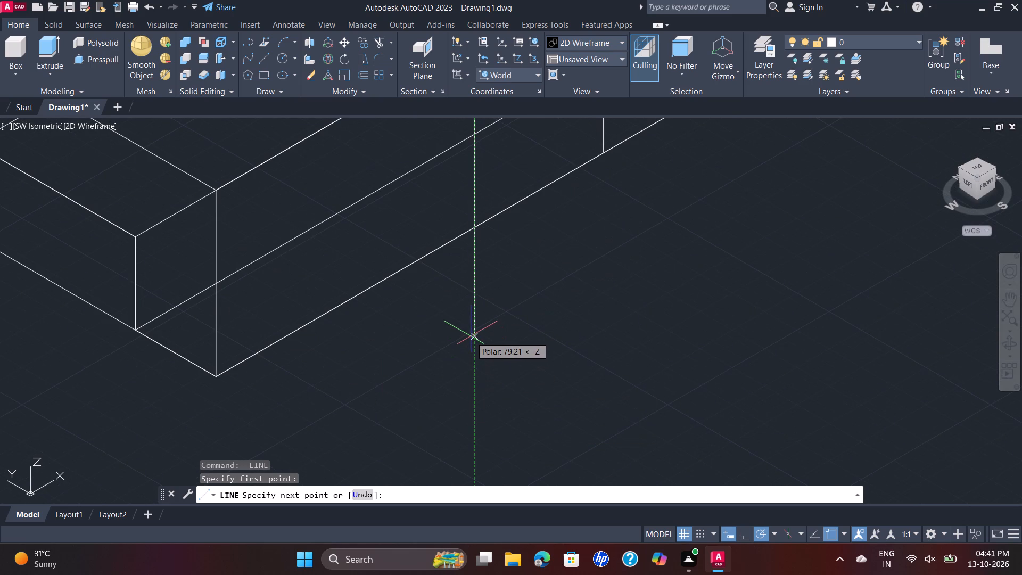
{"action": "scroll", "coordinate": [471, 336], "scroll_direction": "up", "scroll_amount": 1}
{"action": "scroll", "coordinate": [471, 337], "scroll_direction": "down", "scroll_amount": 2}
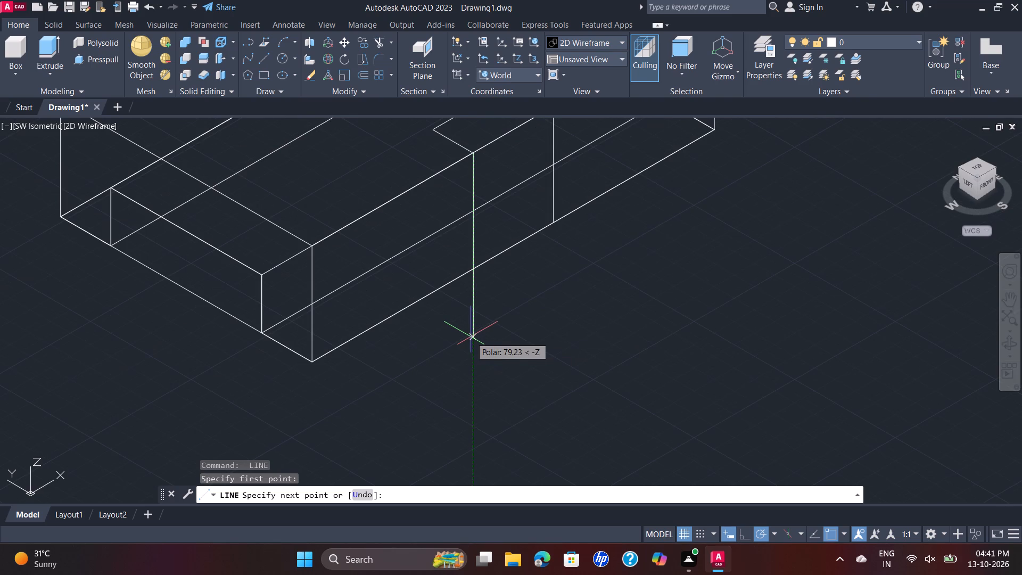
{"action": "key", "text": "2"}
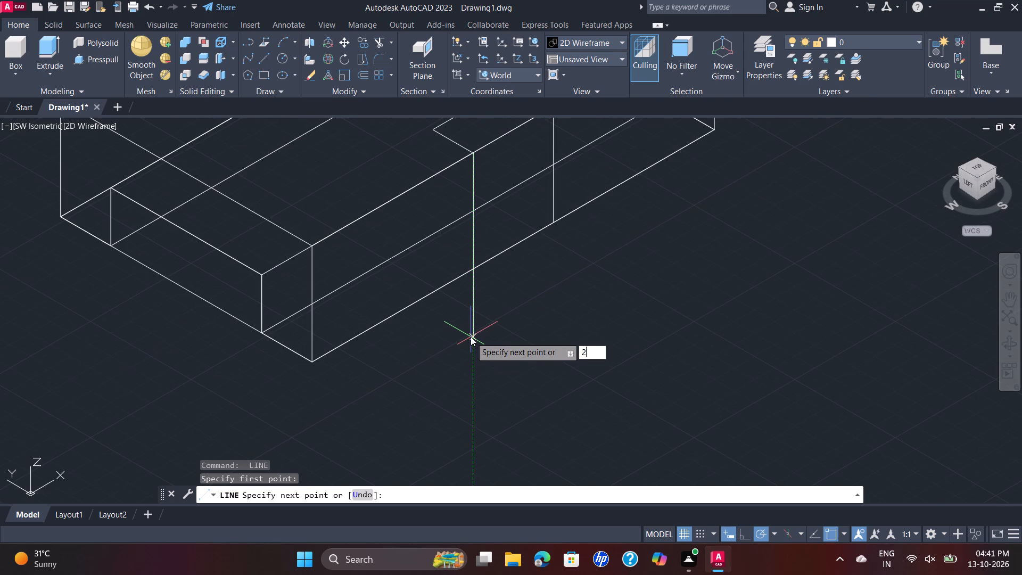
{"action": "key", "text": "BackSpace"}
{"action": "type", "text": "50"}
{"action": "key", "text": "Return"}
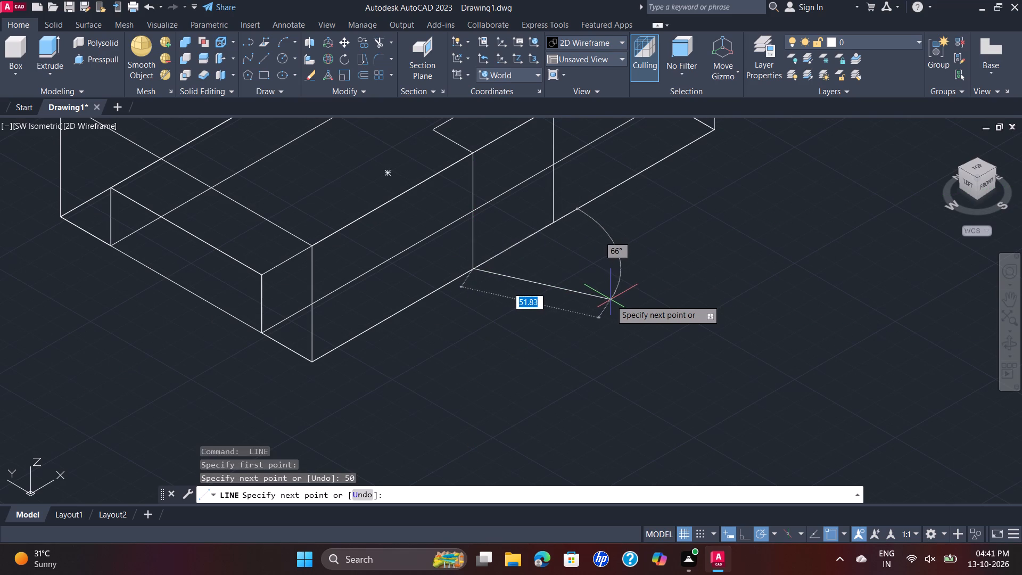
{"action": "key", "text": "Escape"}
Set the viewport's visual style to Shades of Gray.
{"action": "scroll", "coordinate": [609, 300], "scroll_direction": "down", "scroll_amount": 1}
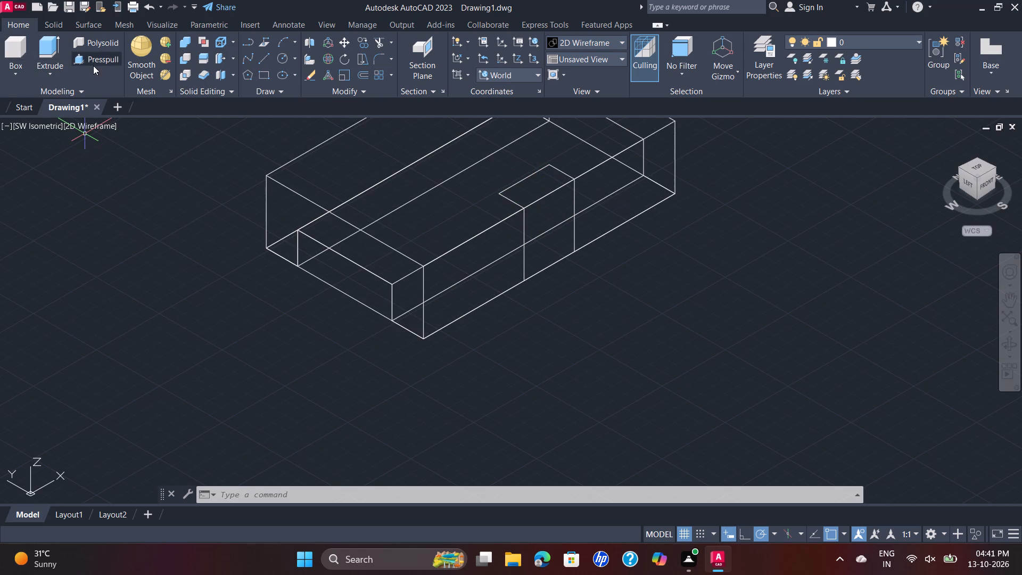
{"action": "left_click", "coordinate": [94, 127]}
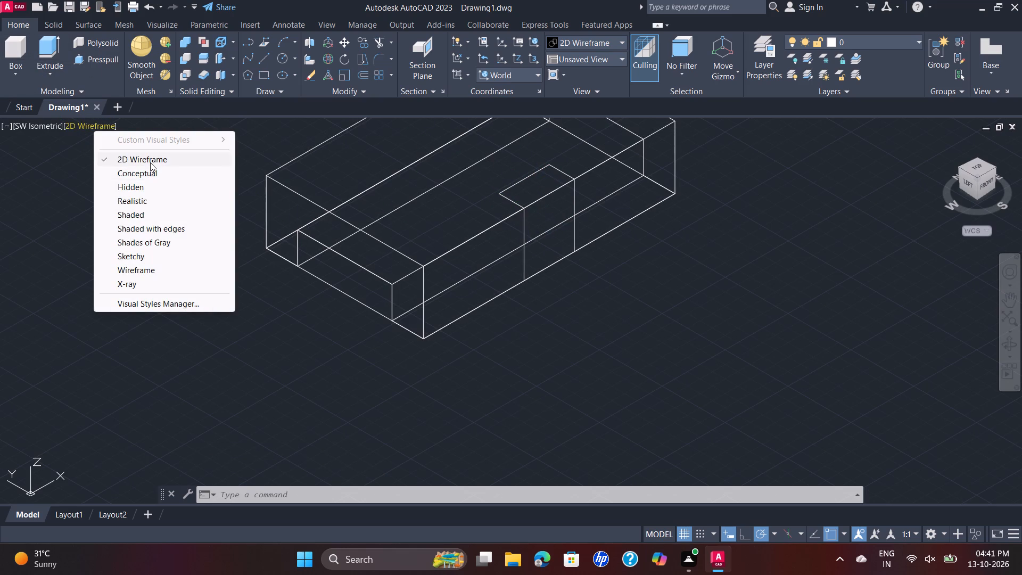
{"action": "left_click", "coordinate": [150, 162]}
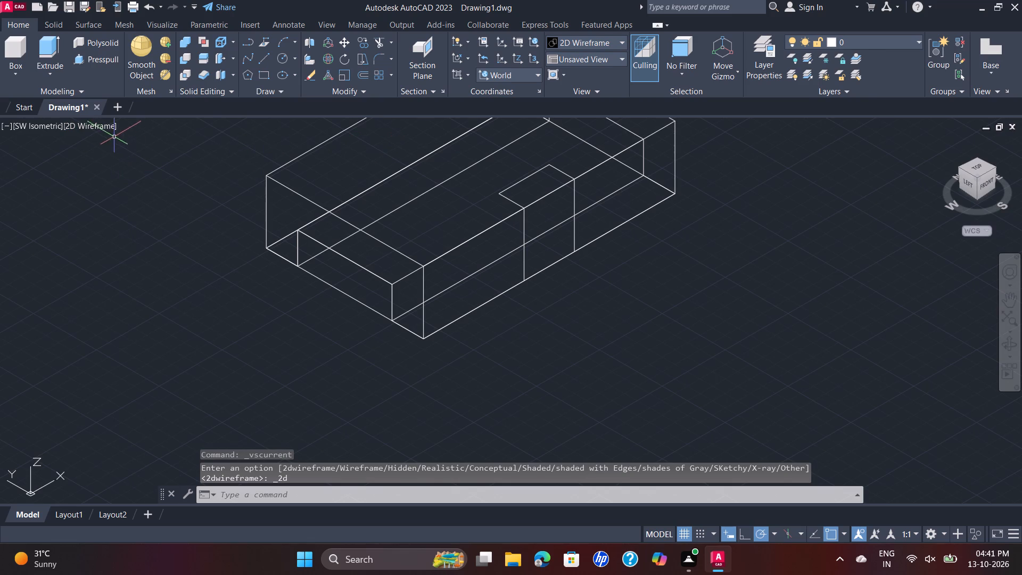
{"action": "left_click_drag", "start_coordinate": [95, 119], "coordinate": [100, 120]}
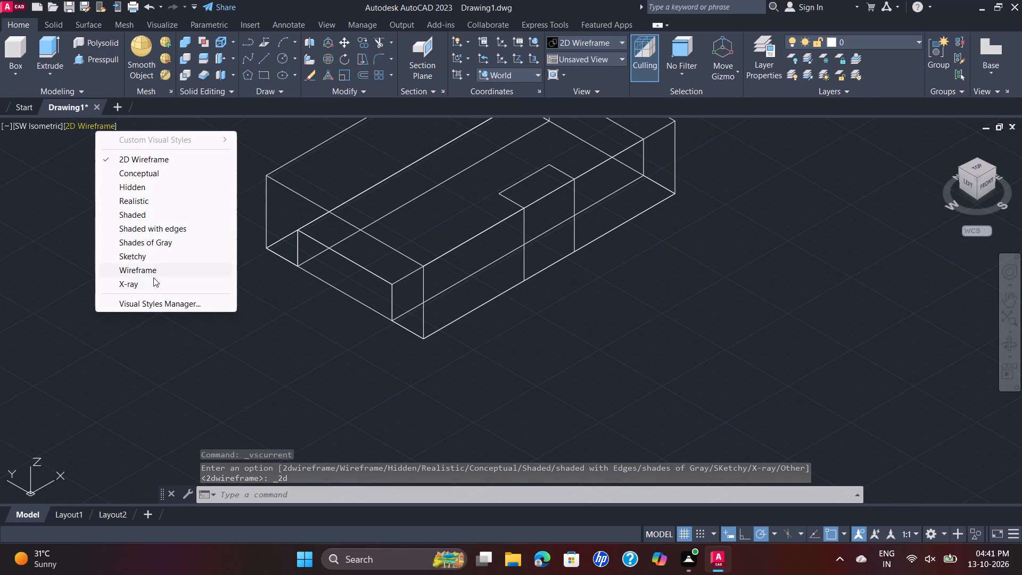
{"action": "left_click", "coordinate": [149, 239]}
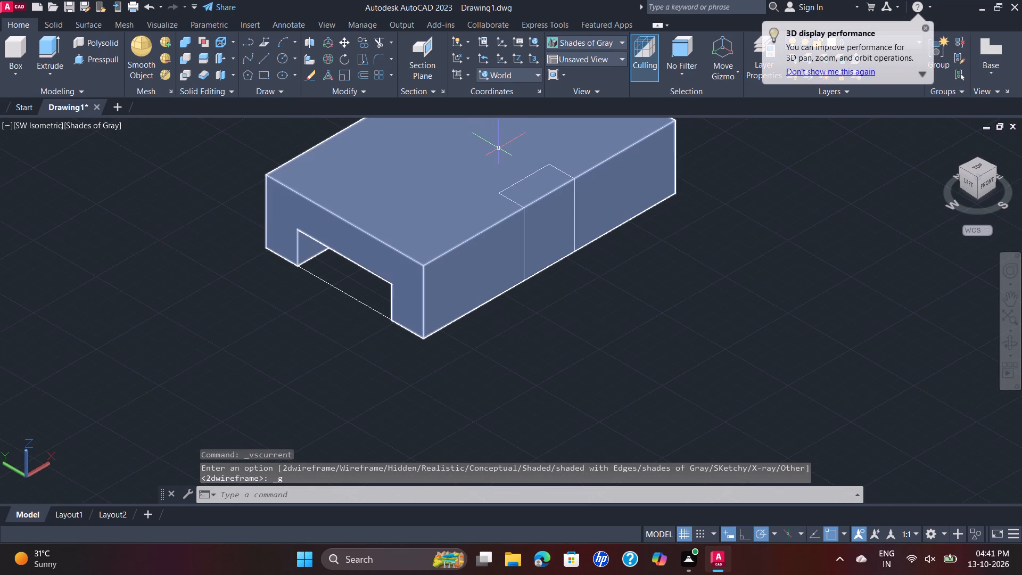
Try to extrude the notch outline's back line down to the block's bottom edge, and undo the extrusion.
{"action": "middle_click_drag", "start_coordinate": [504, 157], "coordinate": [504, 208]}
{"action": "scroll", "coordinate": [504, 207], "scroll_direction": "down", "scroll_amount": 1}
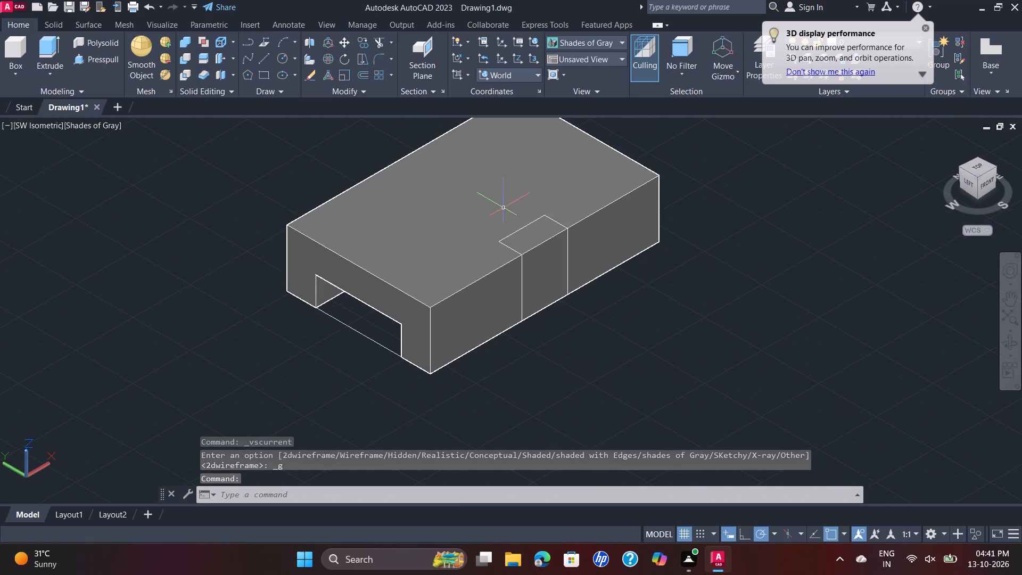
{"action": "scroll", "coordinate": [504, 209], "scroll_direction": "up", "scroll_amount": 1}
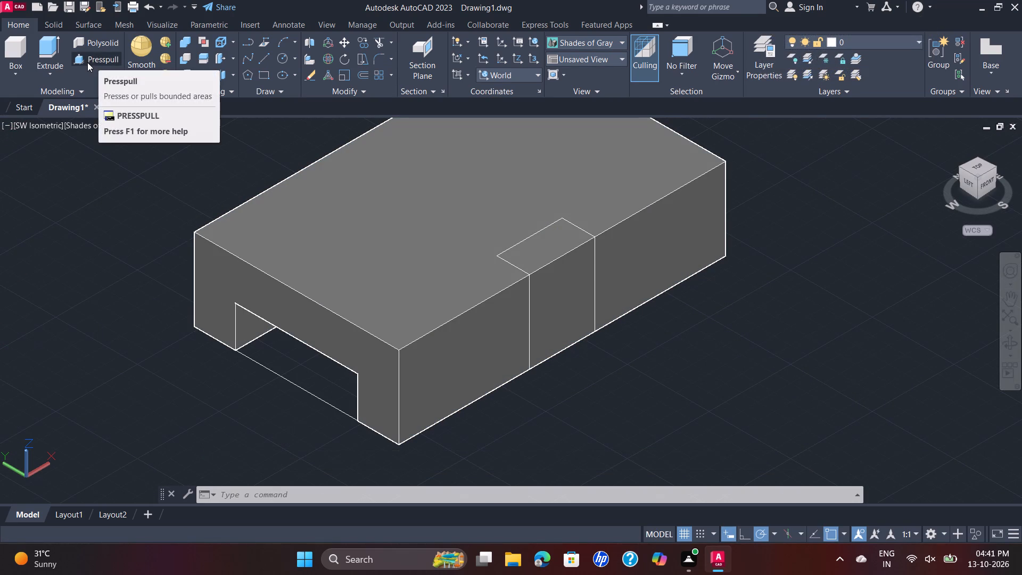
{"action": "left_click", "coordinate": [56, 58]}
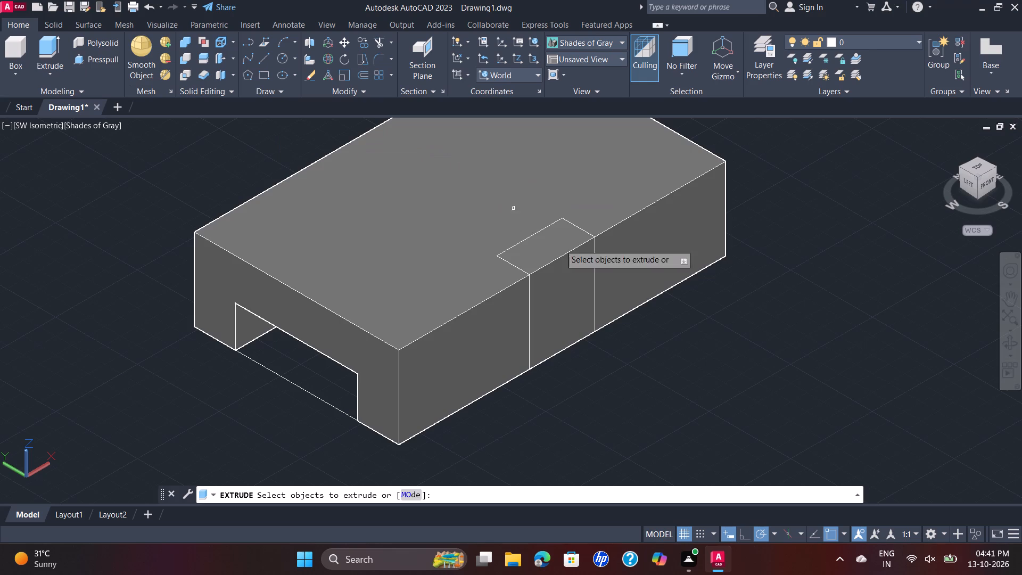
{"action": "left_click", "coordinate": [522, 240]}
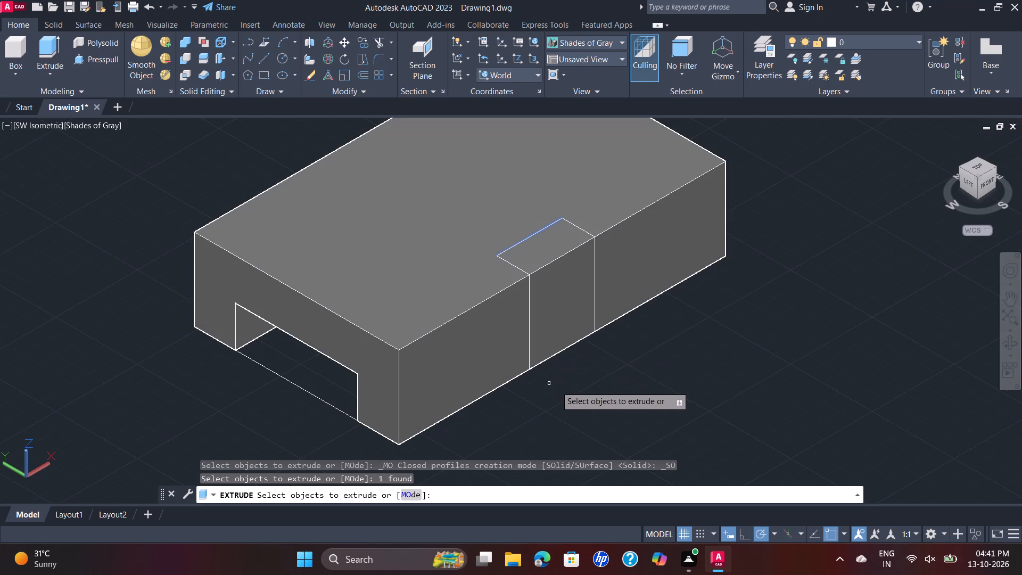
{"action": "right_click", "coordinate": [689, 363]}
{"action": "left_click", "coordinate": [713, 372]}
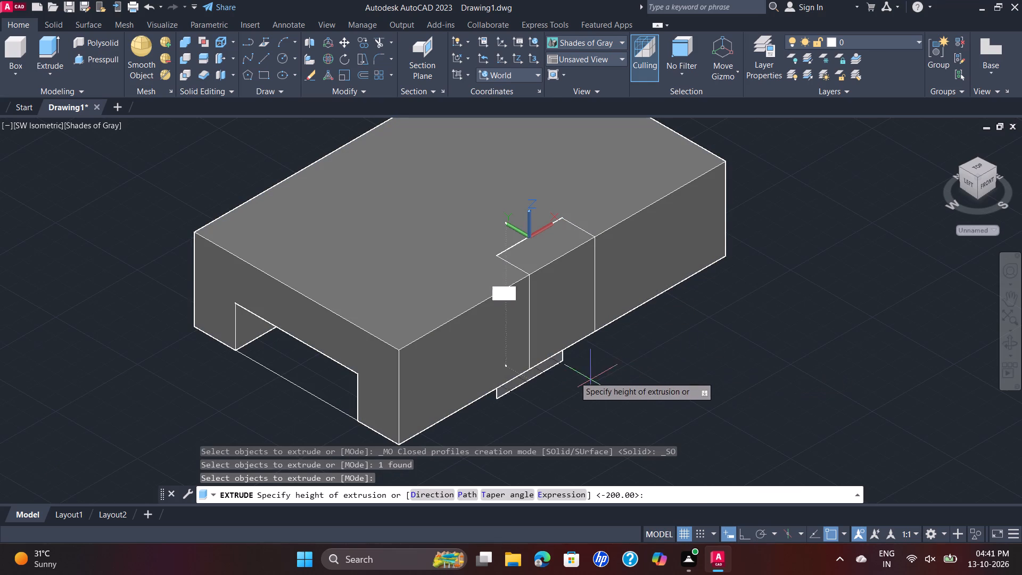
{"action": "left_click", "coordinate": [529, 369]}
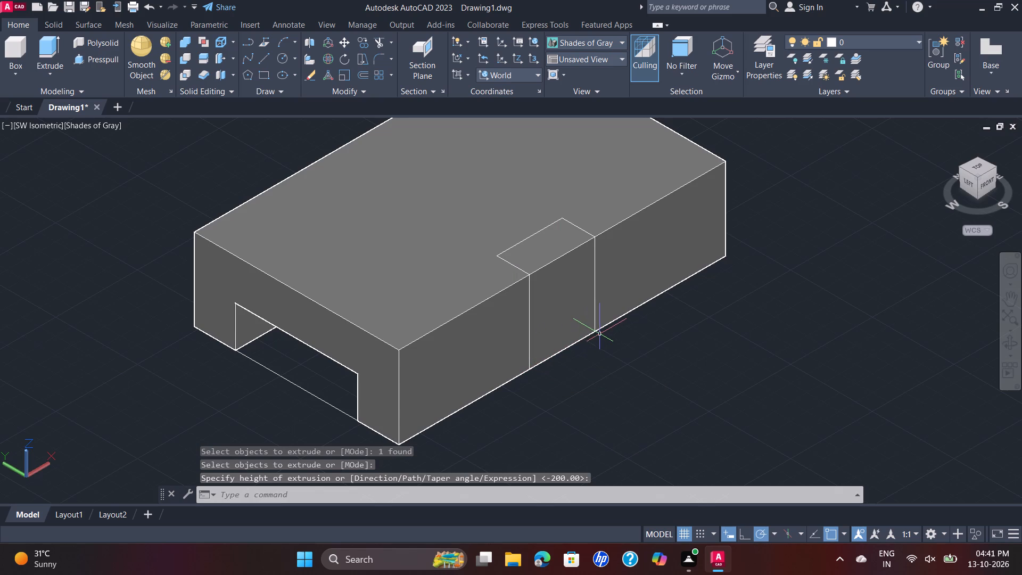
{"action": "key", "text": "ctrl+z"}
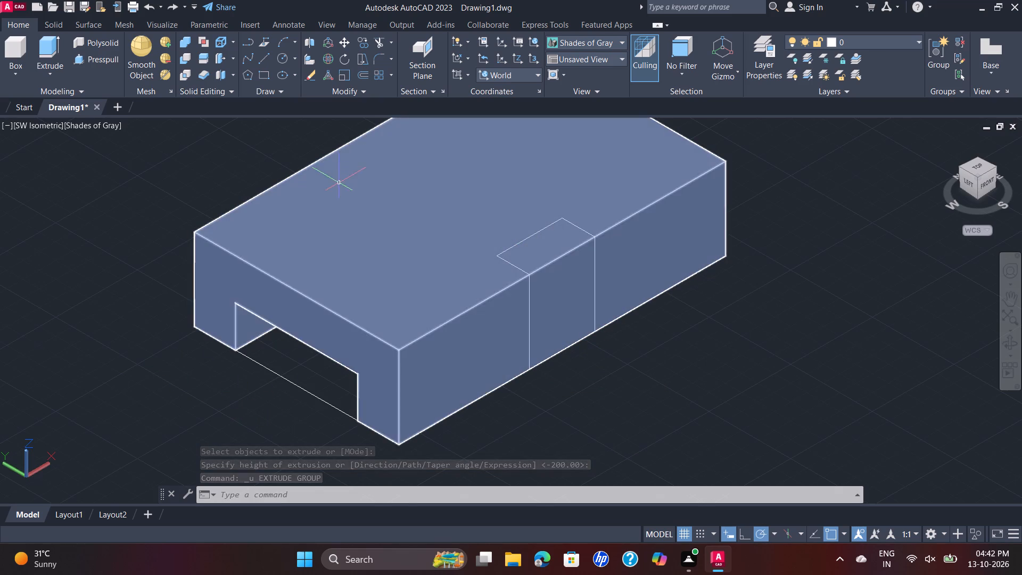
Presspull the notch area on the top face down through the block to its bottom front edge.
{"action": "left_click", "coordinate": [101, 62]}
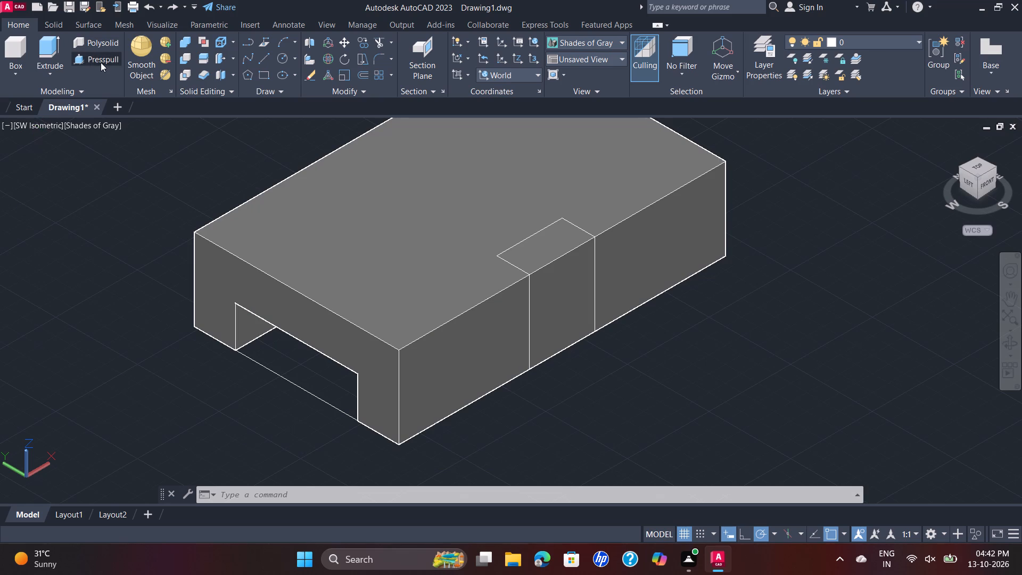
{"action": "left_click", "coordinate": [534, 259]}
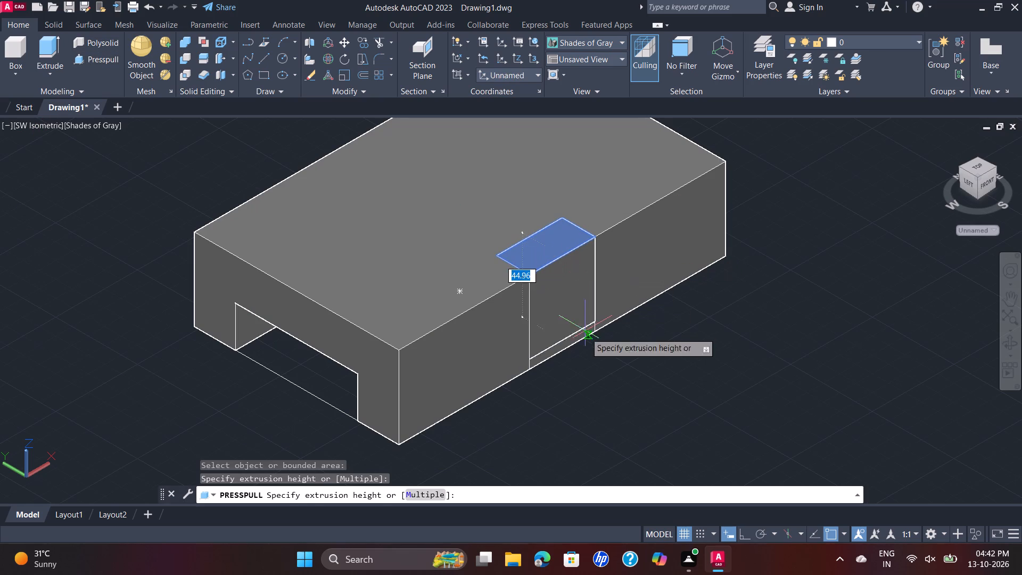
{"action": "left_click", "coordinate": [531, 366]}
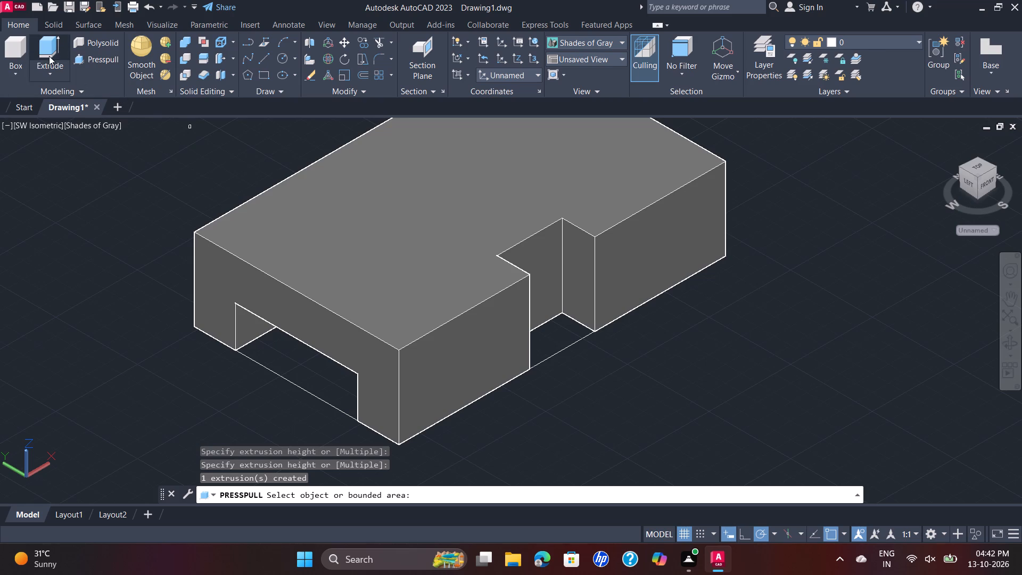
Draw a triangular rib profile on the notch's side wall: top inner corner to bottom outer corner, plus the vertical and bottom edges.
{"action": "left_click", "coordinate": [257, 61]}
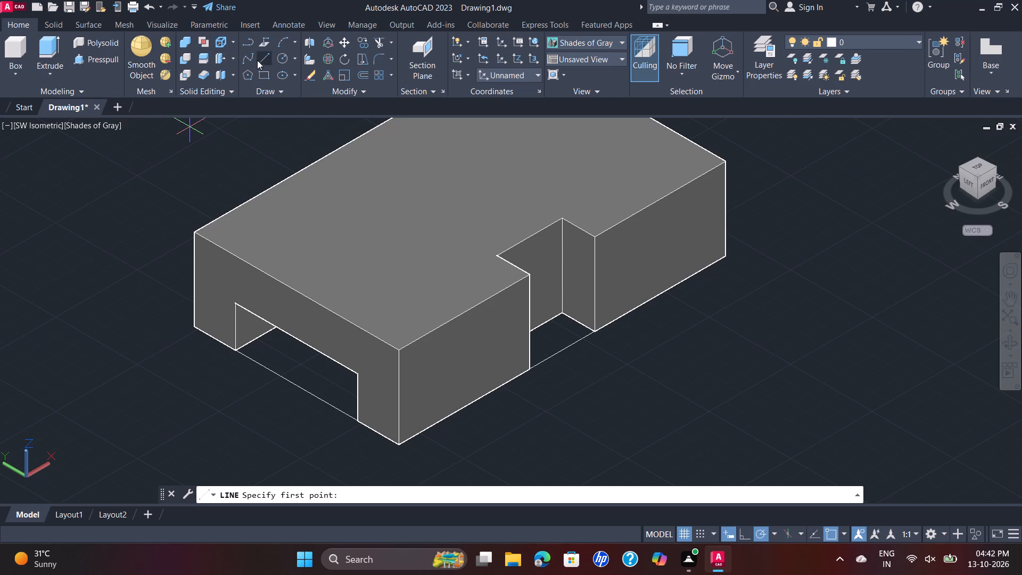
{"action": "left_click", "coordinate": [562, 215]}
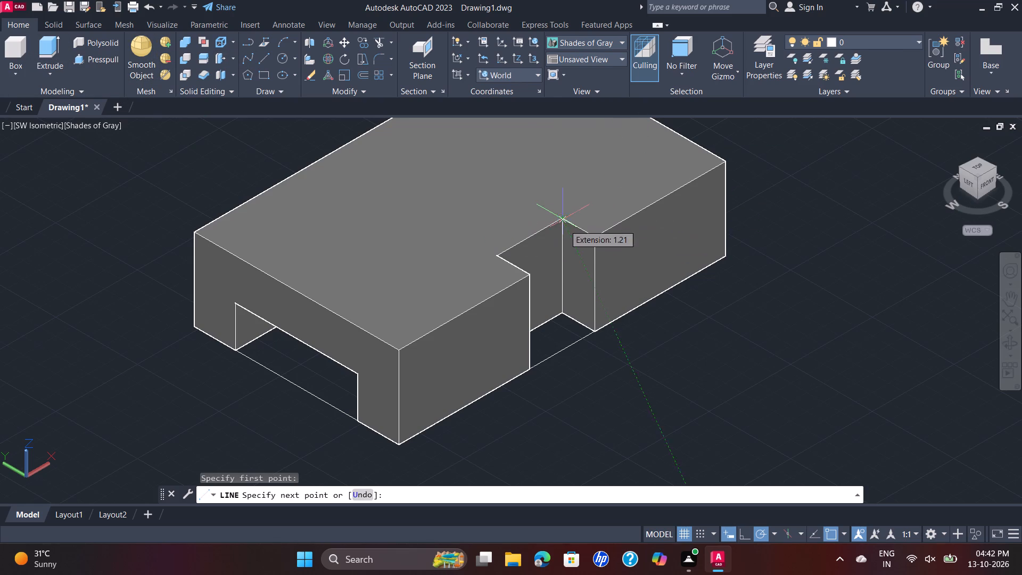
{"action": "left_click", "coordinate": [595, 335]}
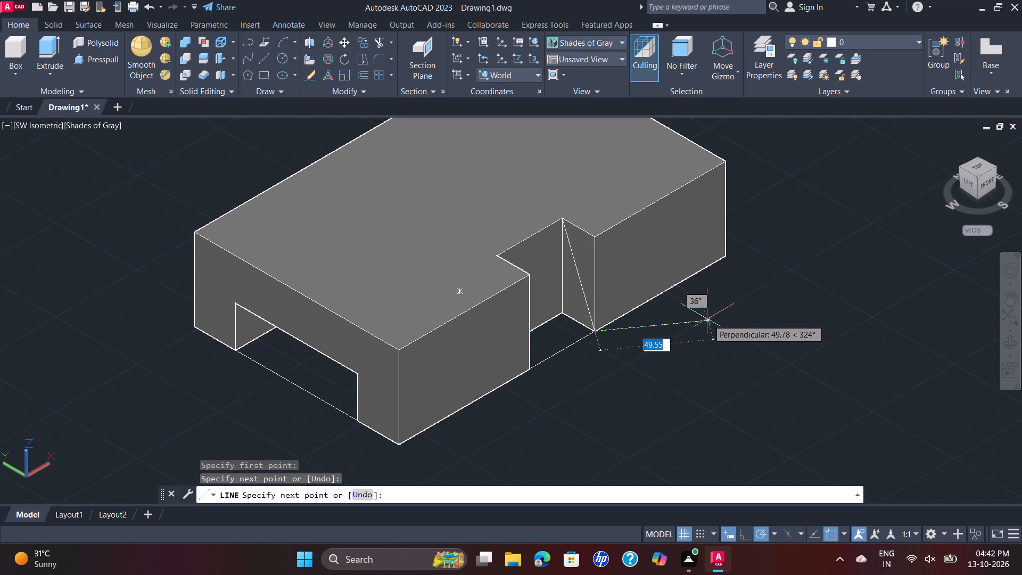
{"action": "key", "text": "Escape"}
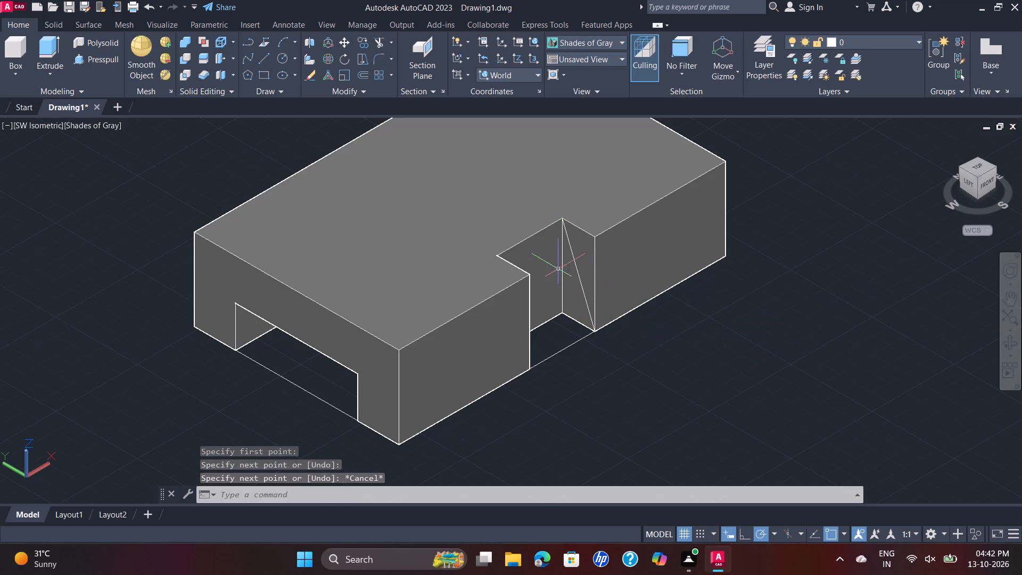
{"action": "scroll", "coordinate": [562, 249], "scroll_direction": "up", "scroll_amount": 2}
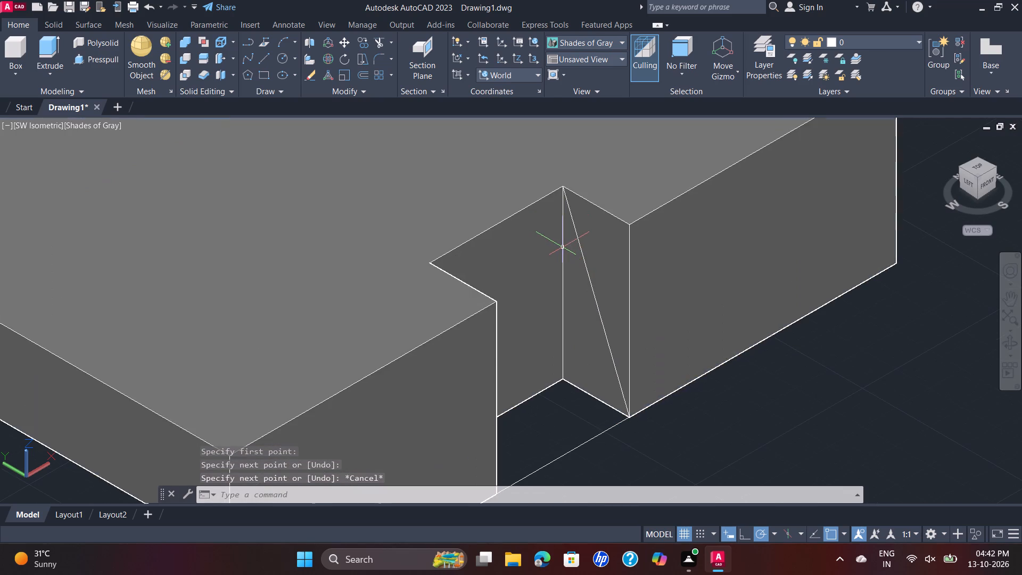
{"action": "left_click", "coordinate": [576, 231]}
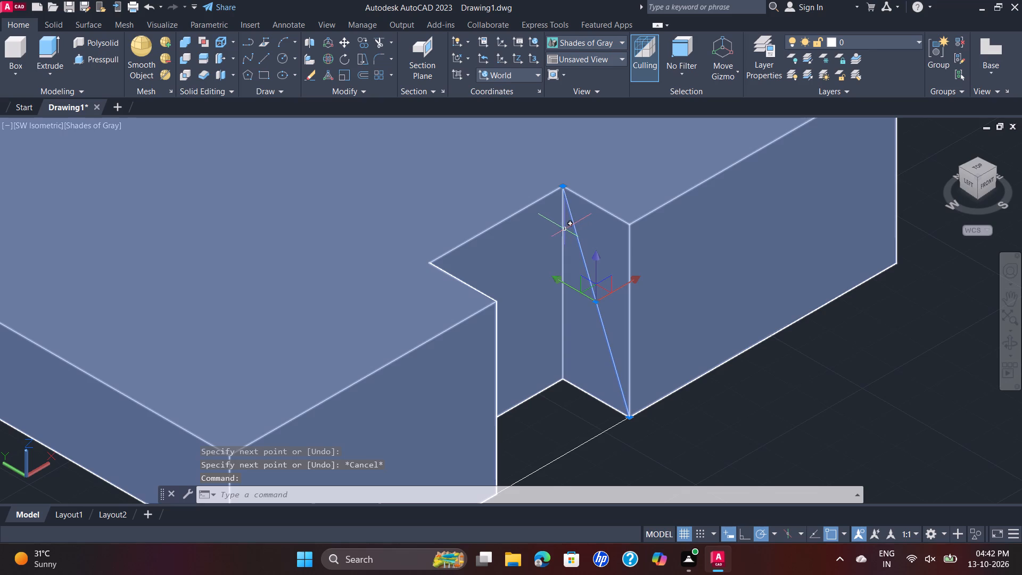
{"action": "key", "text": "Escape"}
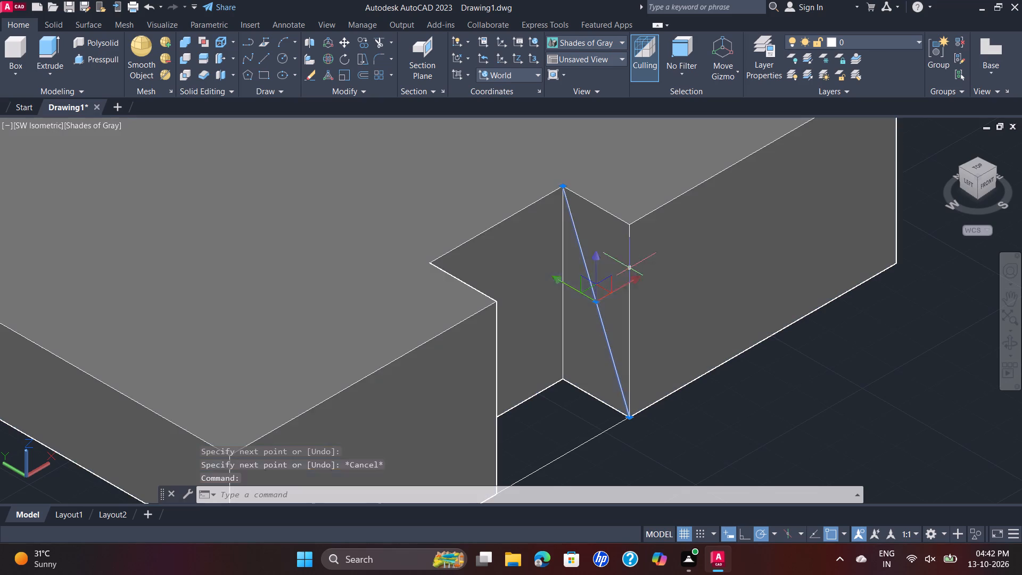
{"action": "left_click", "coordinate": [265, 57]}
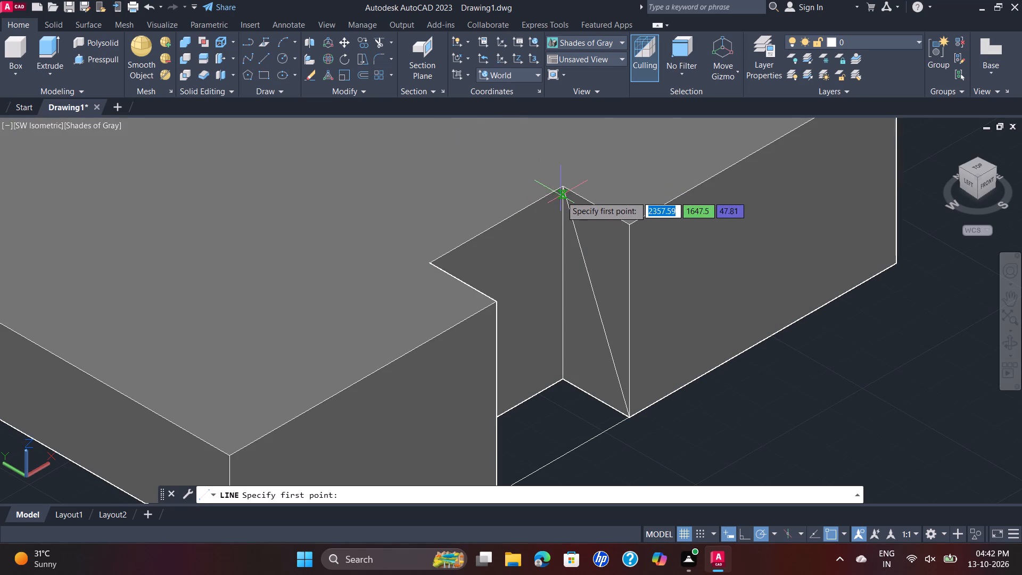
{"action": "left_click", "coordinate": [564, 188]}
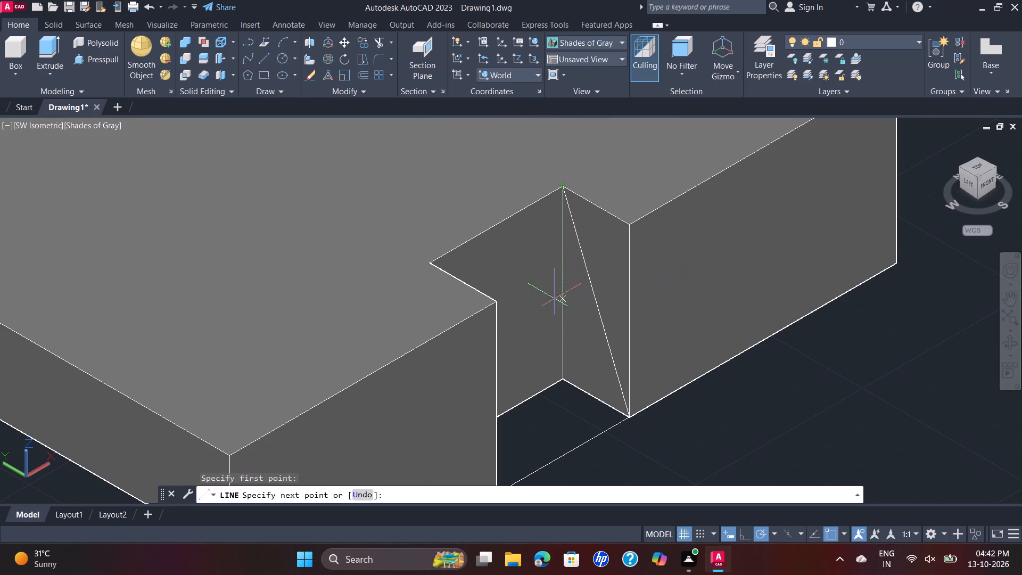
{"action": "left_click", "coordinate": [560, 376]}
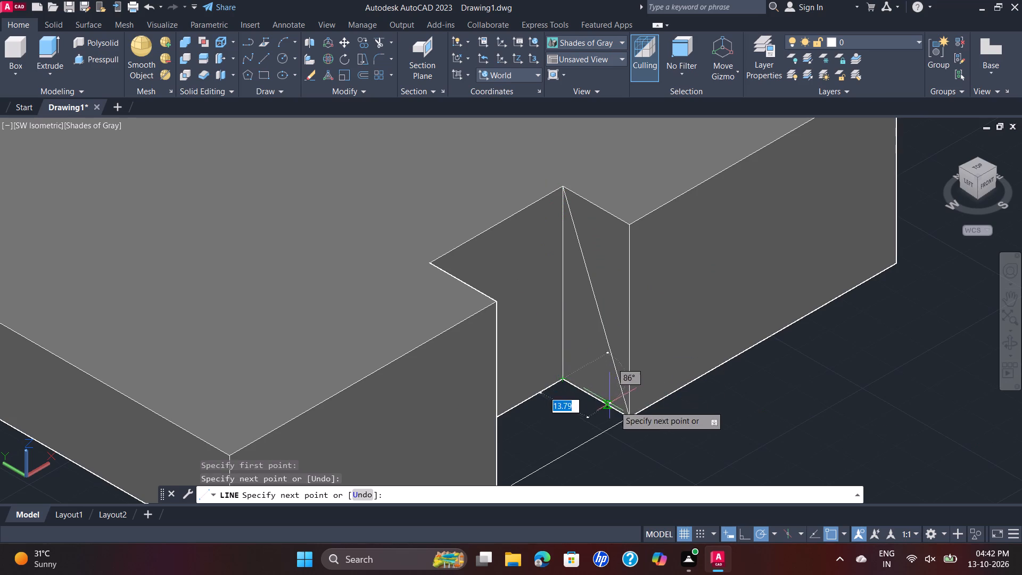
{"action": "left_click", "coordinate": [629, 419]}
{"action": "key", "text": "Escape"}
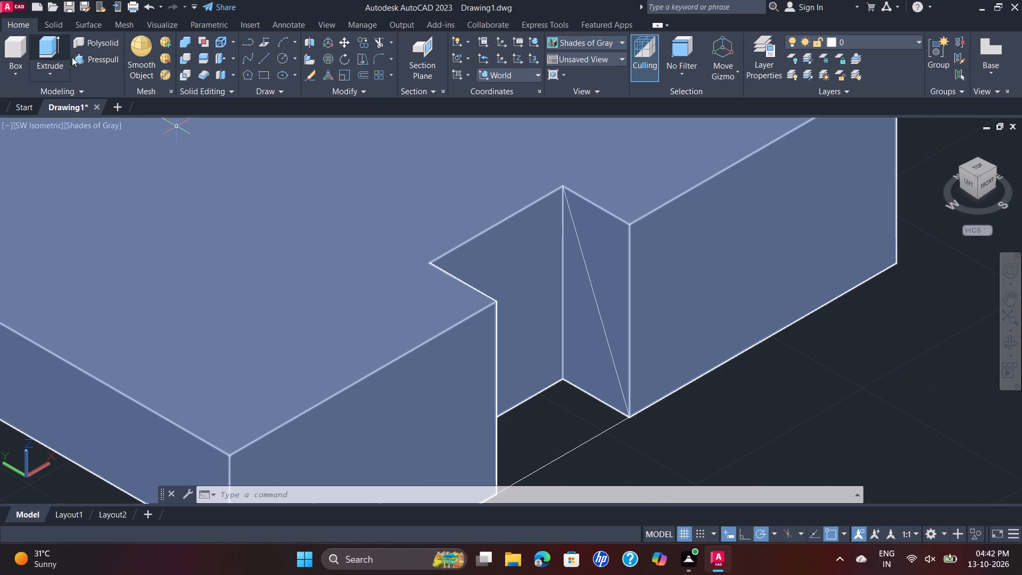
Presspull the triangular rib profile 40 across the notch to its opposite side wall.
{"action": "left_click", "coordinate": [89, 60]}
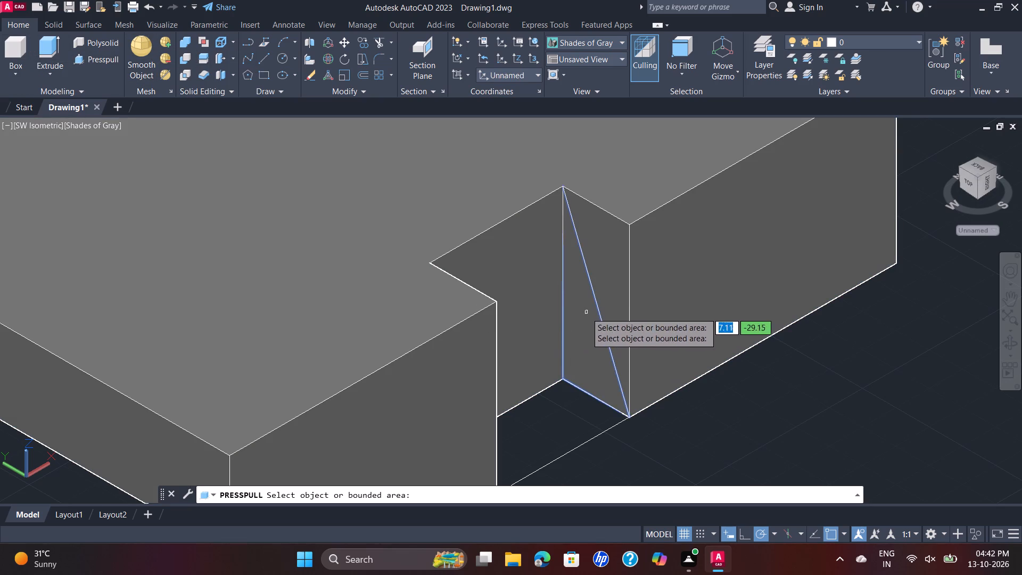
{"action": "left_click", "coordinate": [585, 313]}
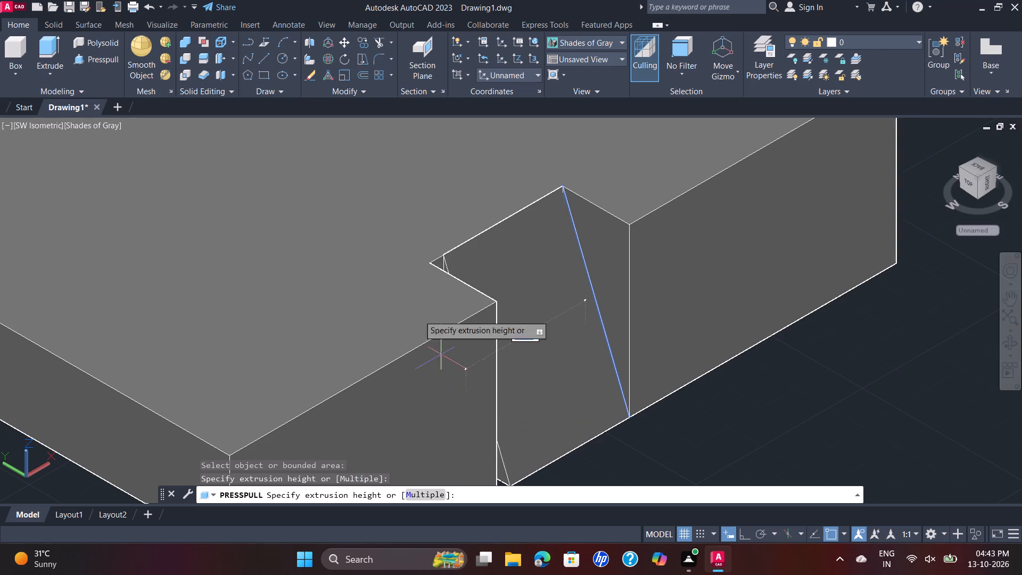
{"action": "left_click", "coordinate": [431, 266]}
{"action": "scroll", "coordinate": [647, 307], "scroll_direction": "down", "scroll_amount": 2}
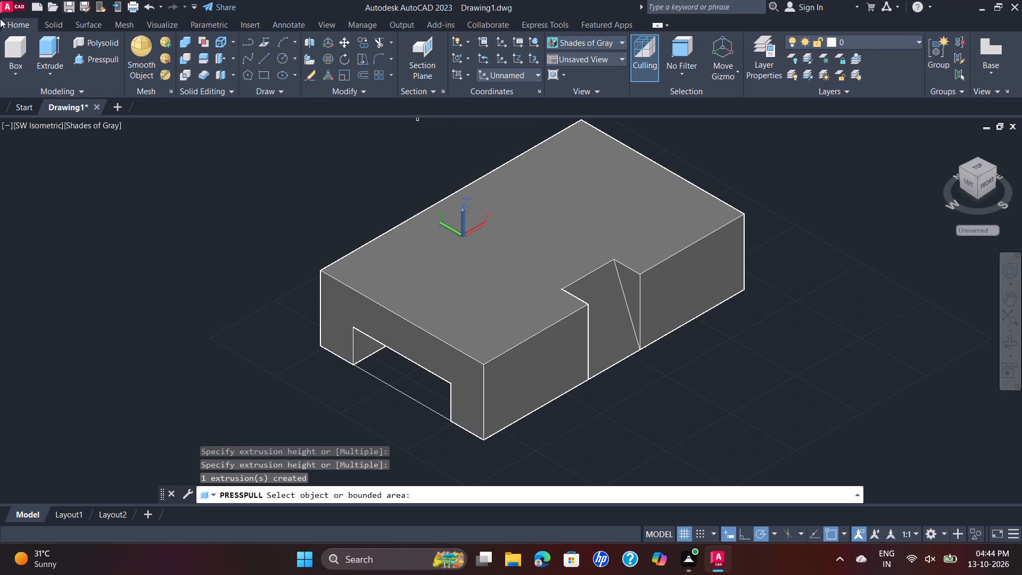
{"action": "middle_click_drag", "start_coordinate": [667, 163], "coordinate": [647, 228]}
{"action": "scroll", "coordinate": [648, 220], "scroll_direction": "up", "scroll_amount": 1}
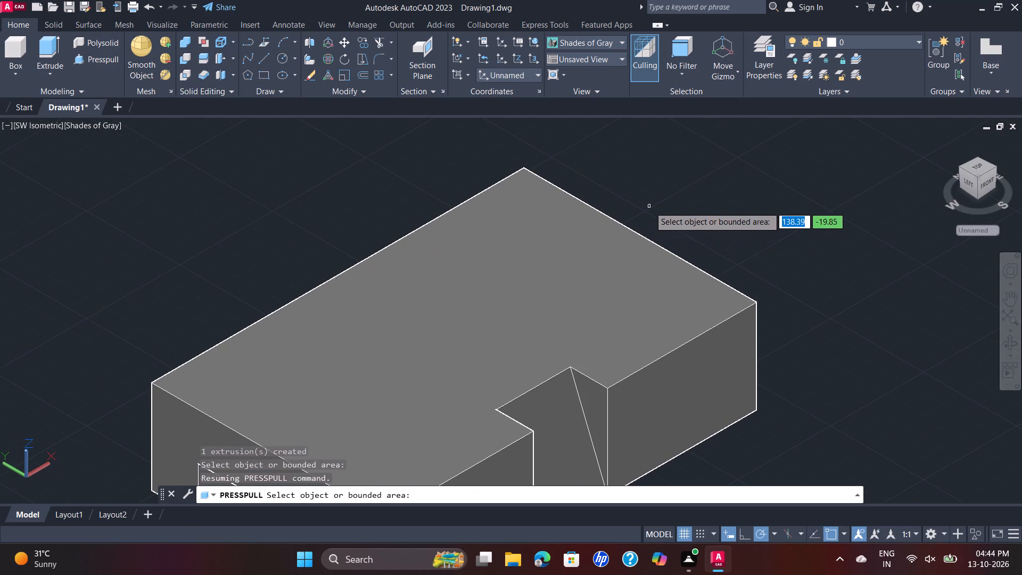
{"action": "key", "text": "grave"}
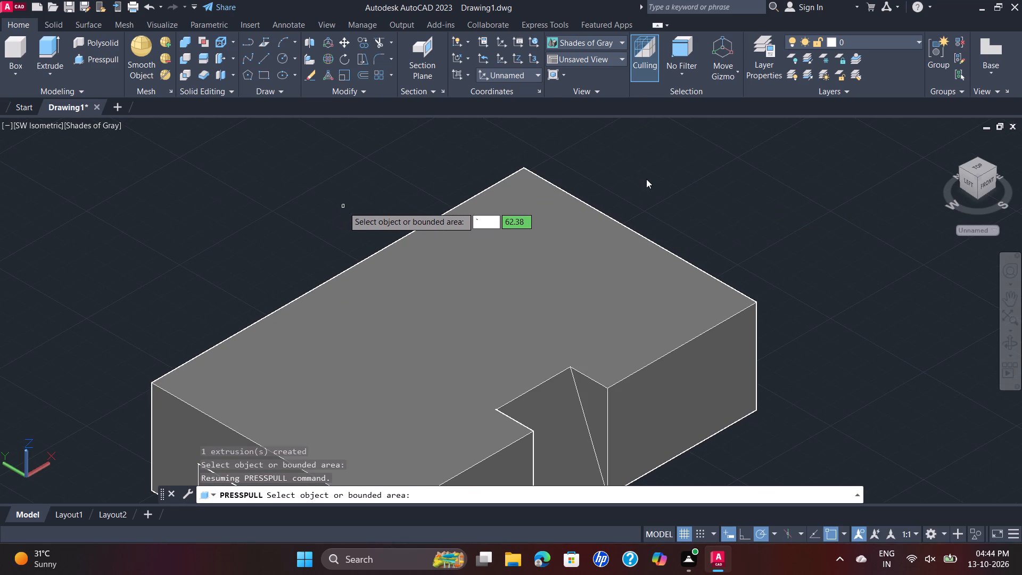
{"action": "key", "text": "Escape"}
{"action": "scroll", "coordinate": [619, 179], "scroll_direction": "down", "scroll_amount": 1}
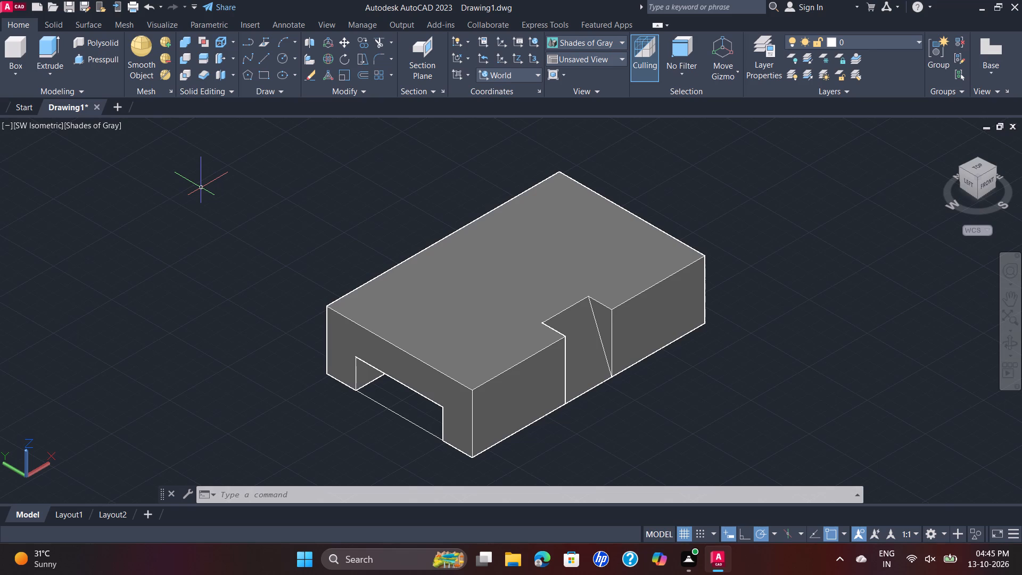
Draw a construction line 35 long straight up from the back right corner of the block's top face.
{"action": "left_click", "coordinate": [263, 60]}
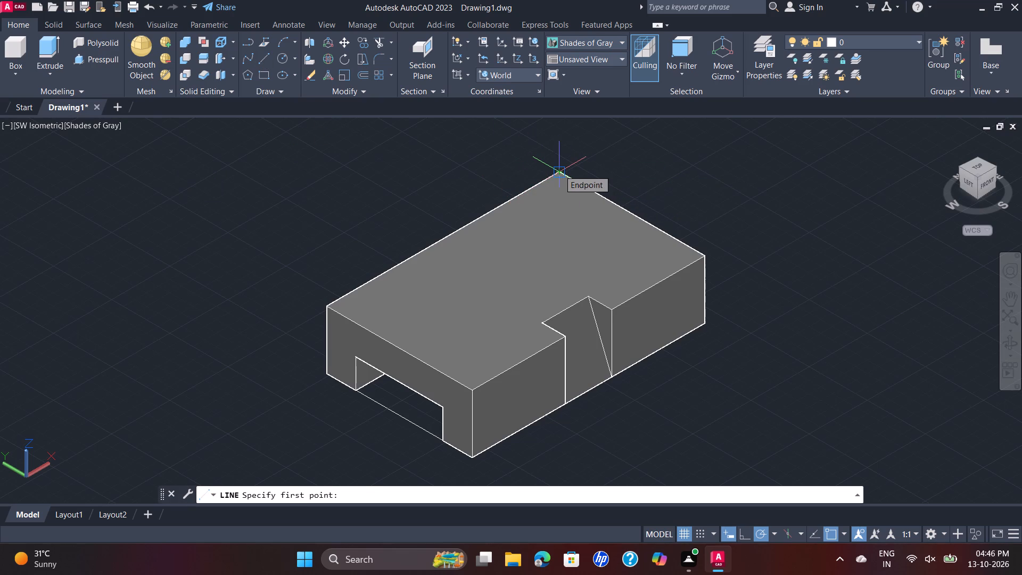
{"action": "left_click", "coordinate": [559, 170]}
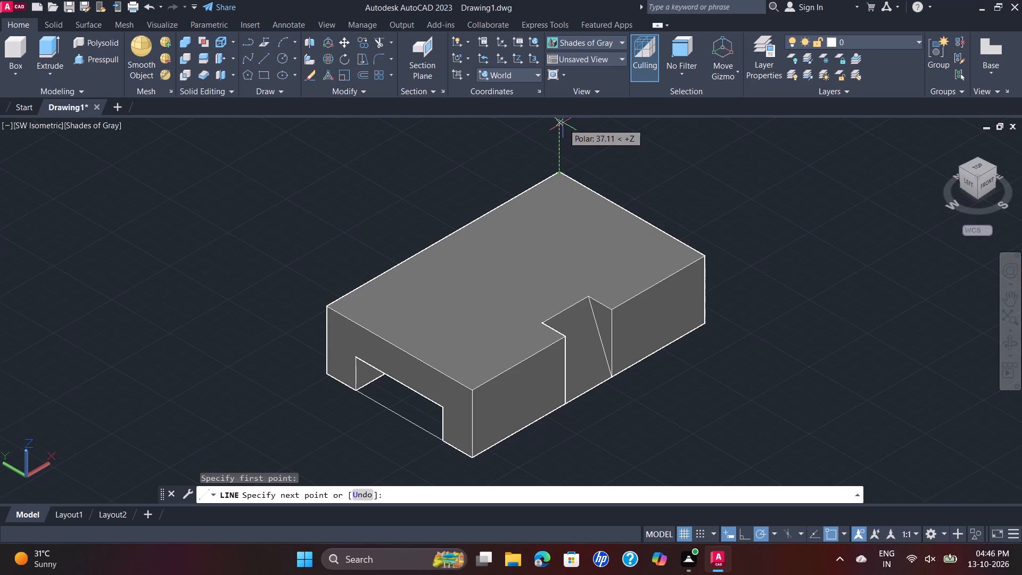
{"action": "scroll", "coordinate": [563, 126], "scroll_direction": "down", "scroll_amount": 1}
{"action": "middle_click_drag", "start_coordinate": [563, 126], "coordinate": [525, 216]}
{"action": "type", "text": "35"}
{"action": "key", "text": "Return"}
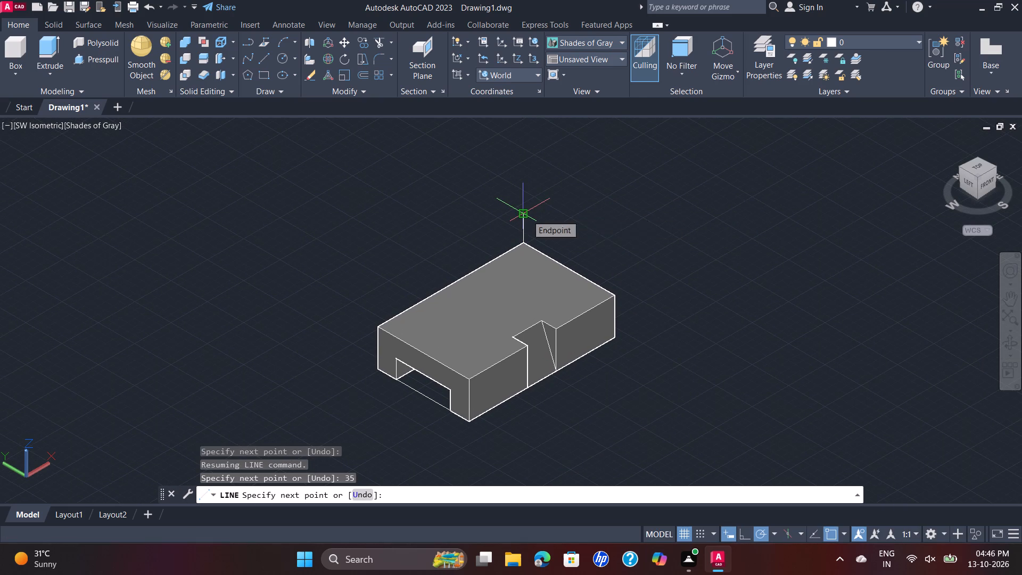
{"action": "key", "text": "Escape"}
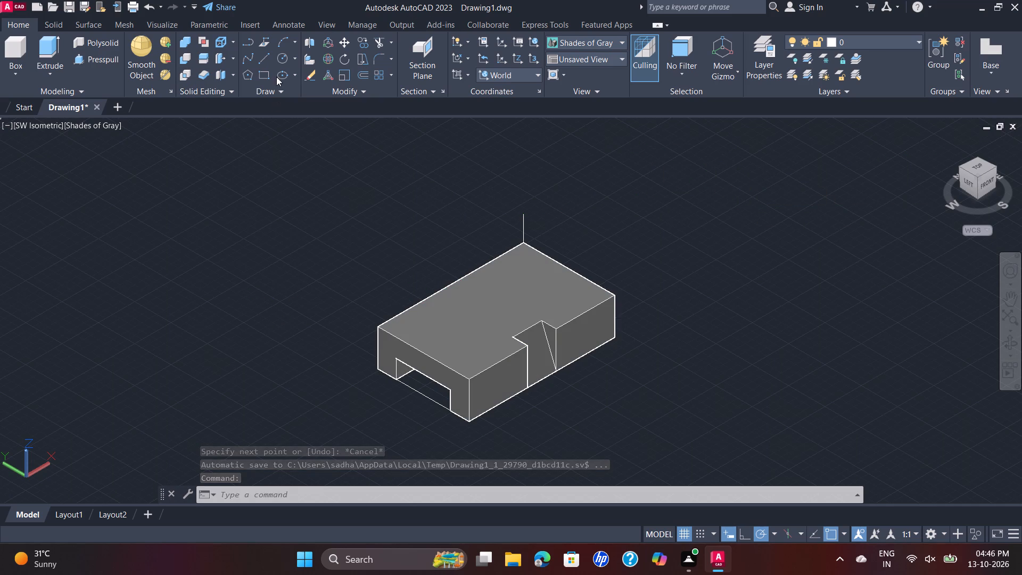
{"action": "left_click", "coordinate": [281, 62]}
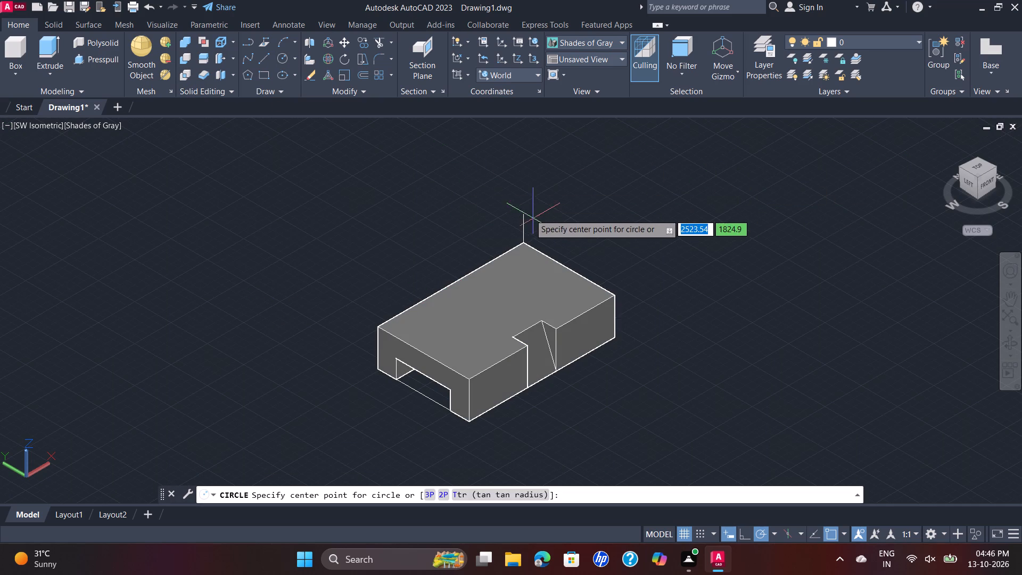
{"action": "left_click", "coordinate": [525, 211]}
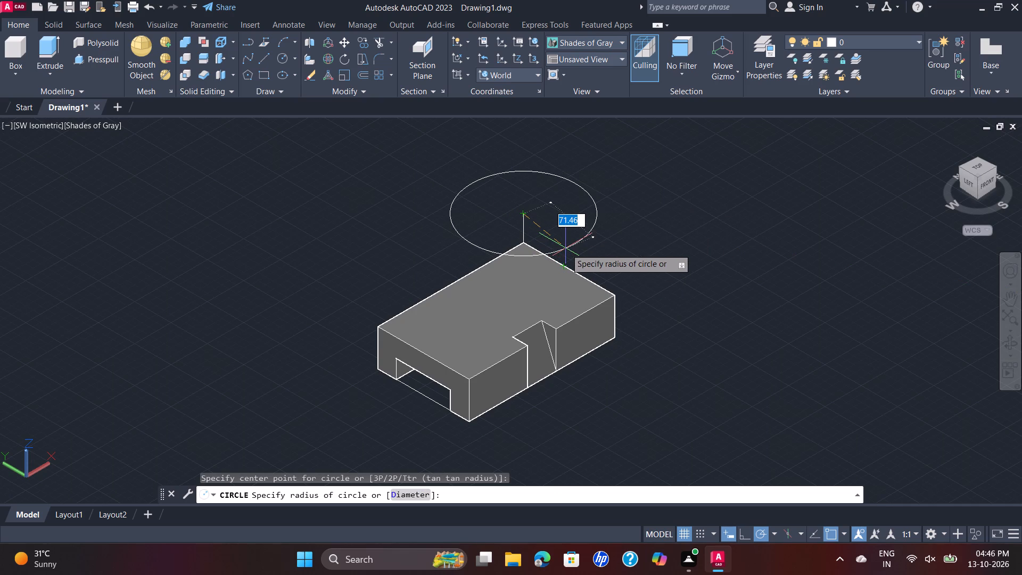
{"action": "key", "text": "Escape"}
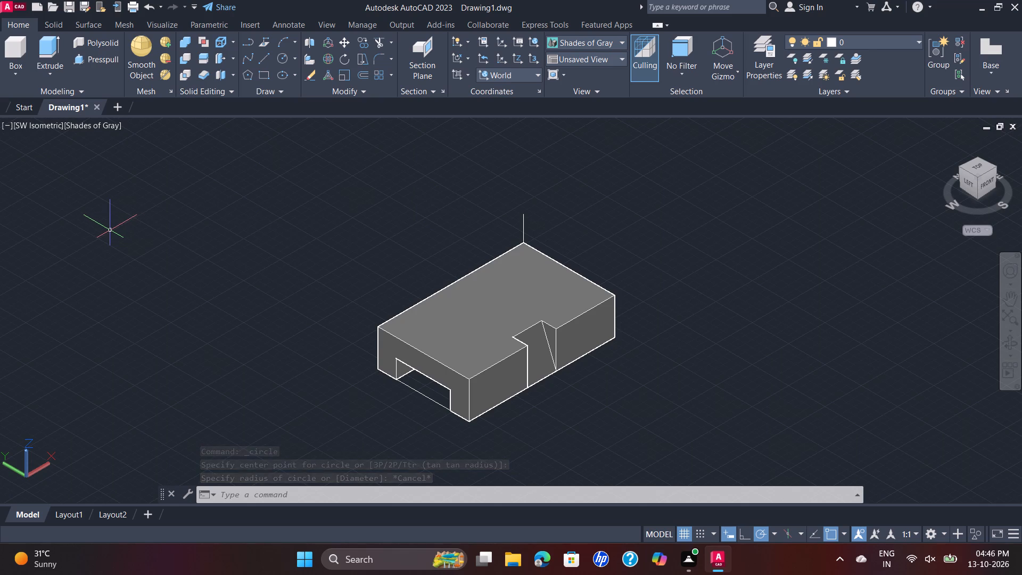
Switch the viewport to the Front view.
{"action": "left_click", "coordinate": [40, 134]}
{"action": "left_click", "coordinate": [47, 129]}
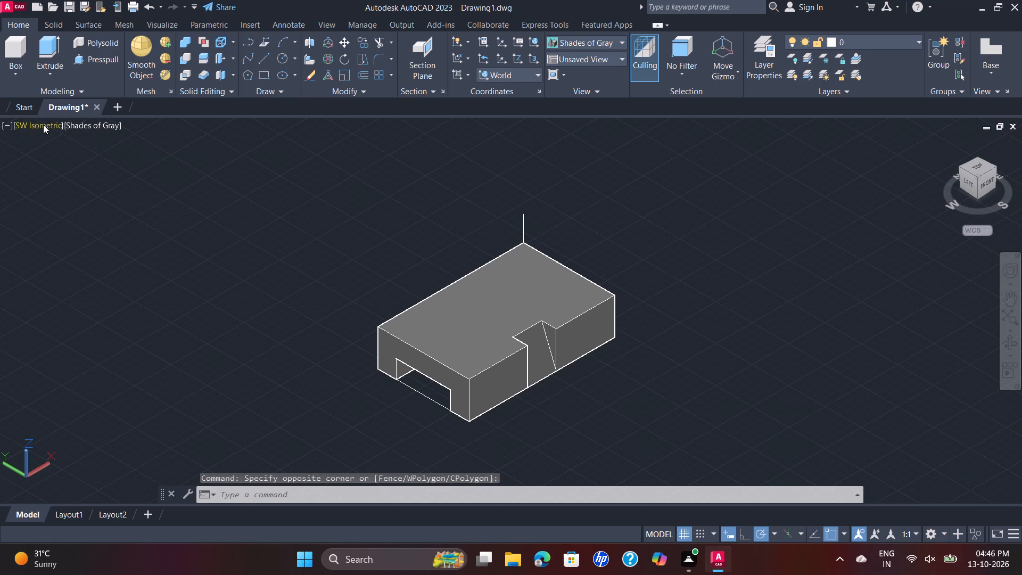
{"action": "left_click", "coordinate": [43, 125]}
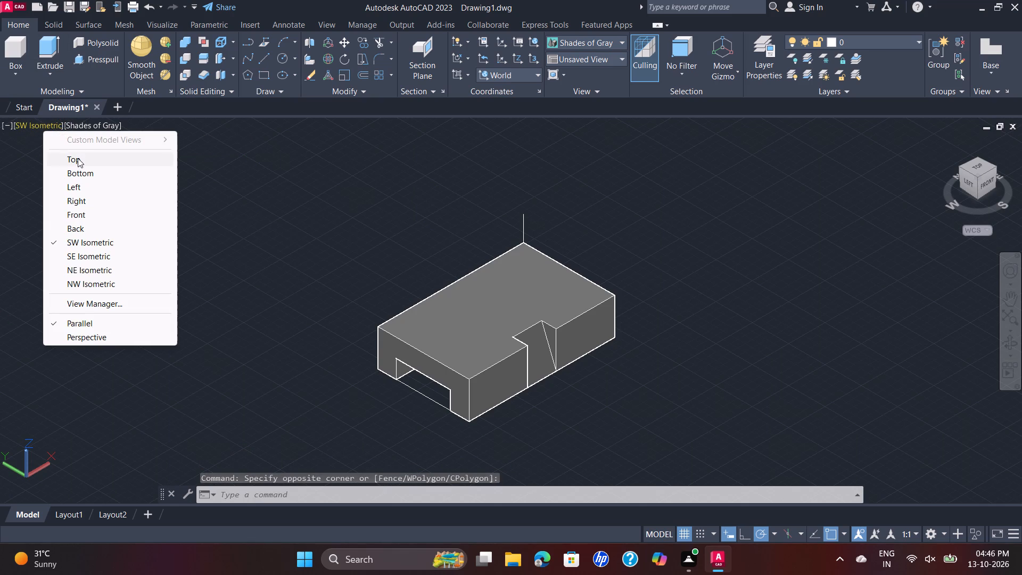
{"action": "left_click", "coordinate": [109, 218]}
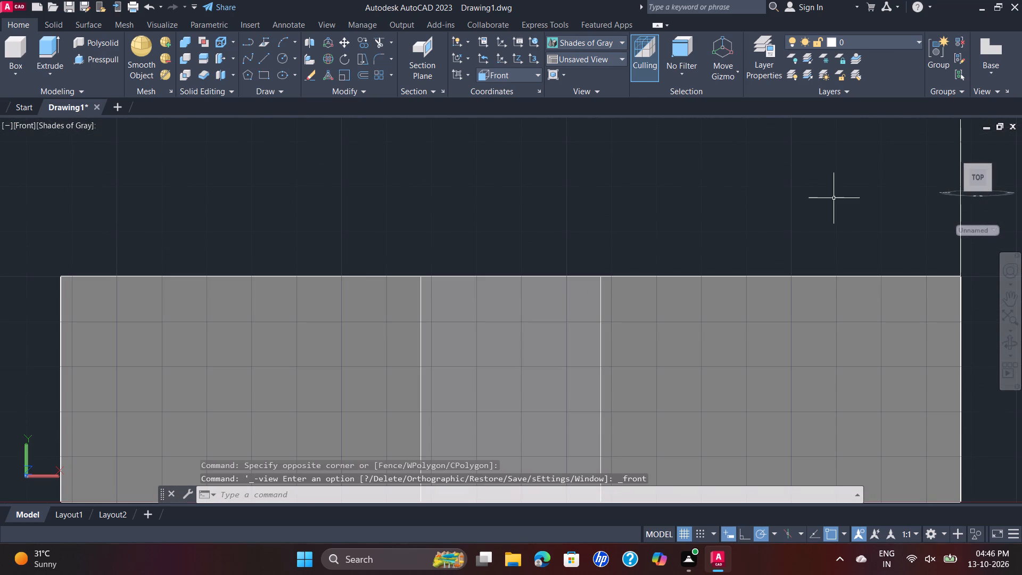
{"action": "scroll", "coordinate": [834, 199], "scroll_direction": "down", "scroll_amount": 1}
{"action": "middle_click_drag", "start_coordinate": [834, 199], "coordinate": [754, 242]}
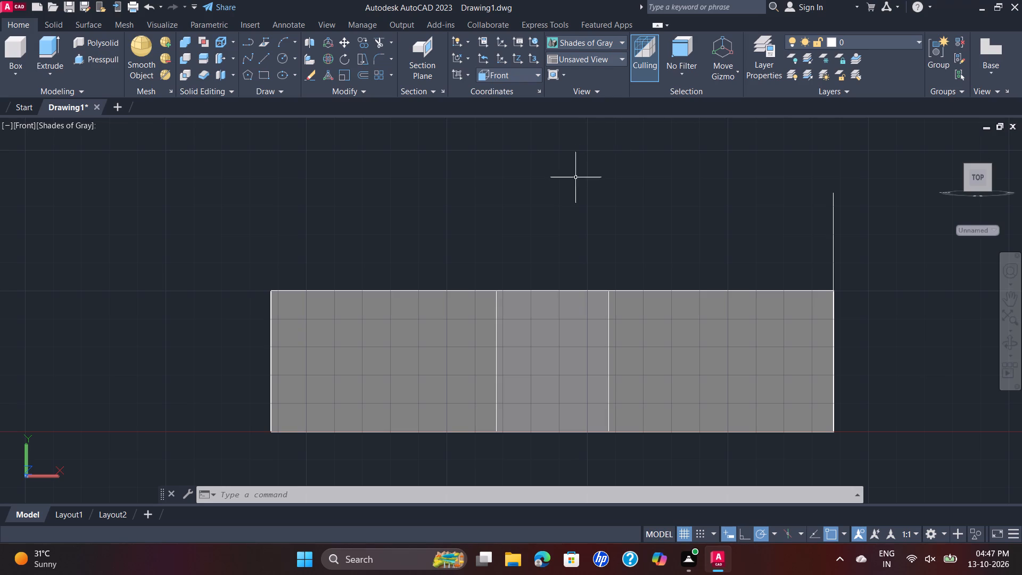
Draw connected lines from the block's top right corner: 35 leftward along the top edge and 35 vertically upward.
{"action": "key", "text": "l"}
{"action": "key", "text": "Return"}
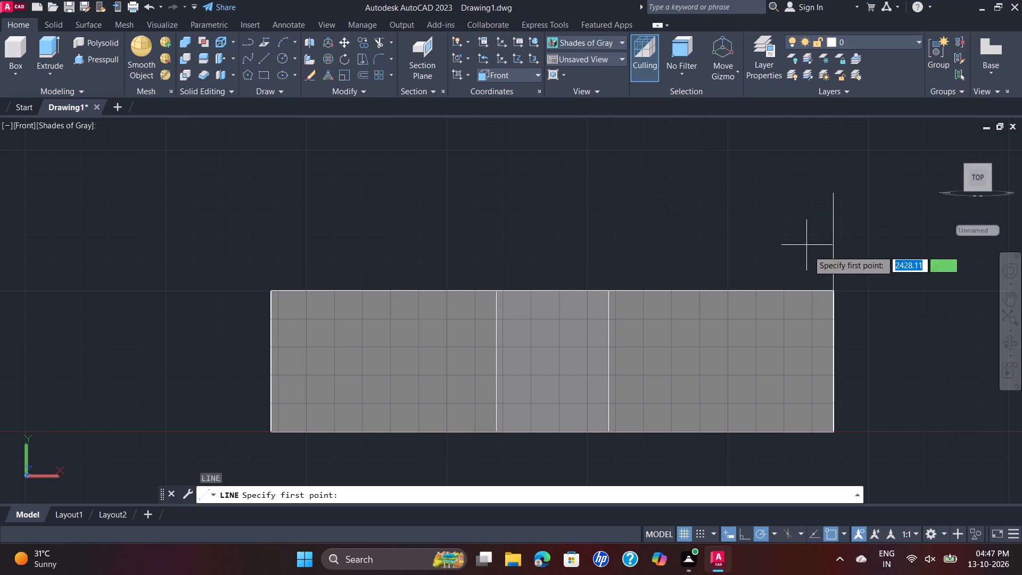
{"action": "left_click", "coordinate": [831, 290]}
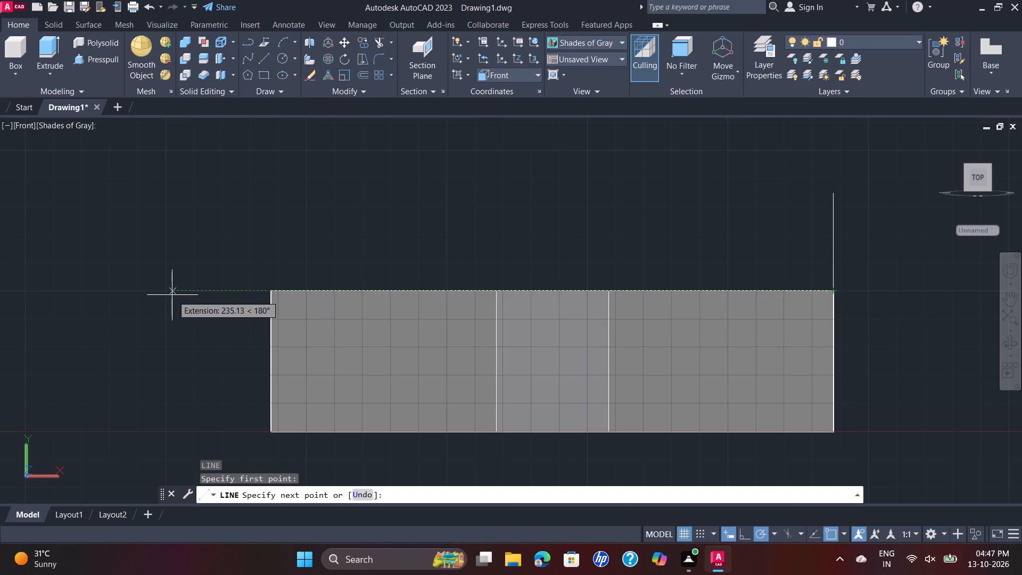
{"action": "type", "text": "35"}
{"action": "key", "text": "Return"}
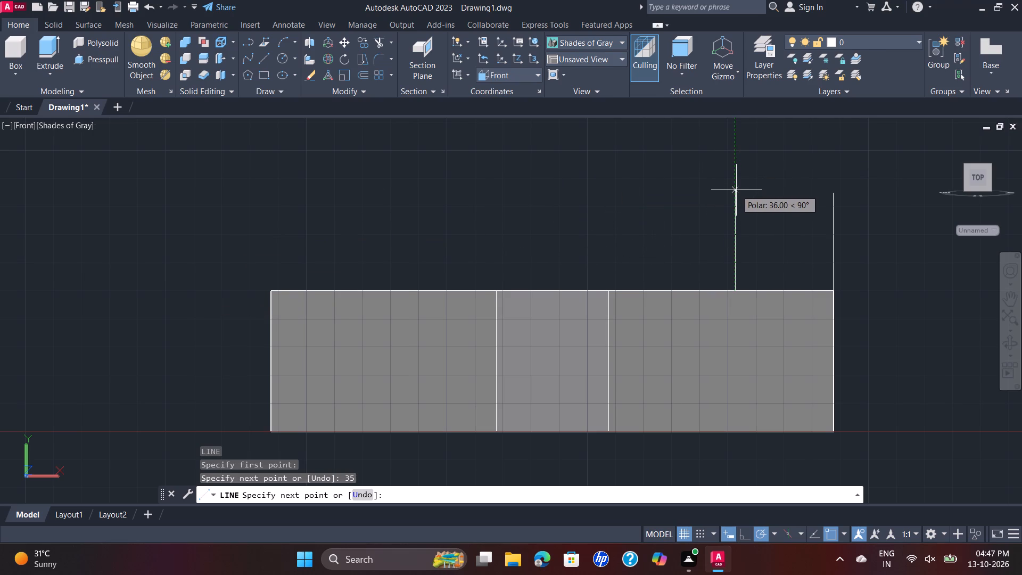
{"action": "type", "text": "35"}
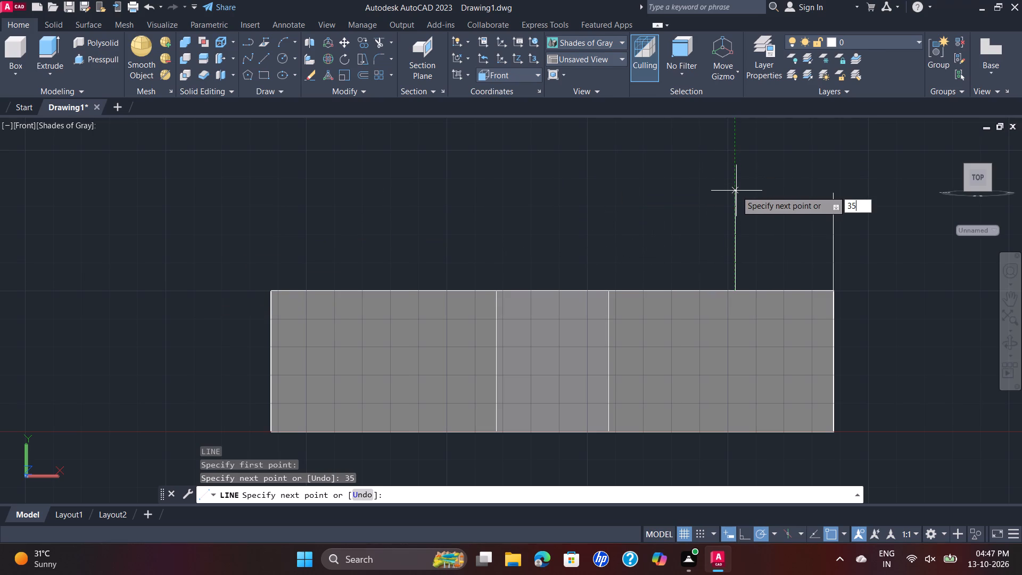
{"action": "key", "text": "Return"}
{"action": "key", "text": "grave"}
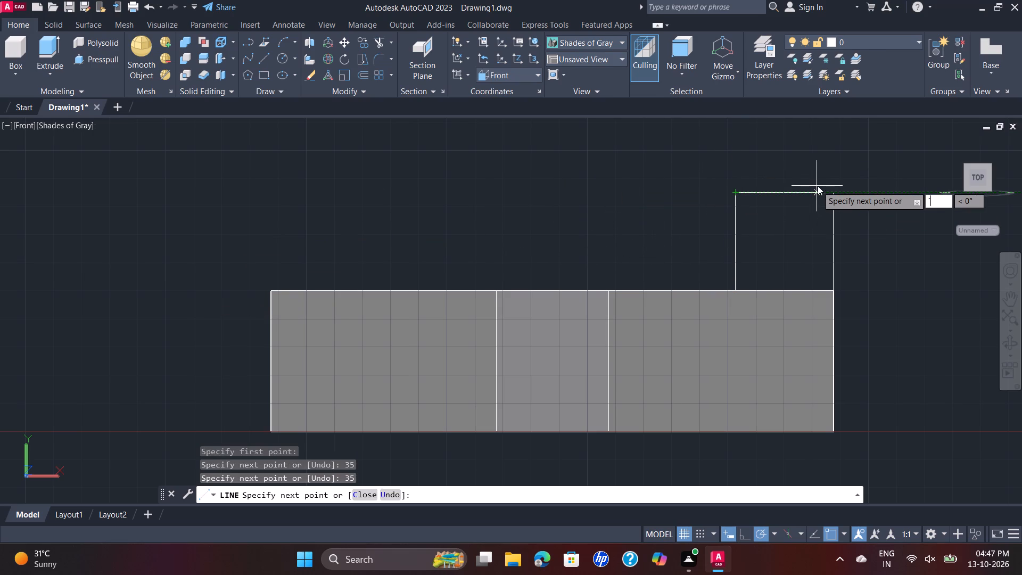
{"action": "key", "text": "Escape"}
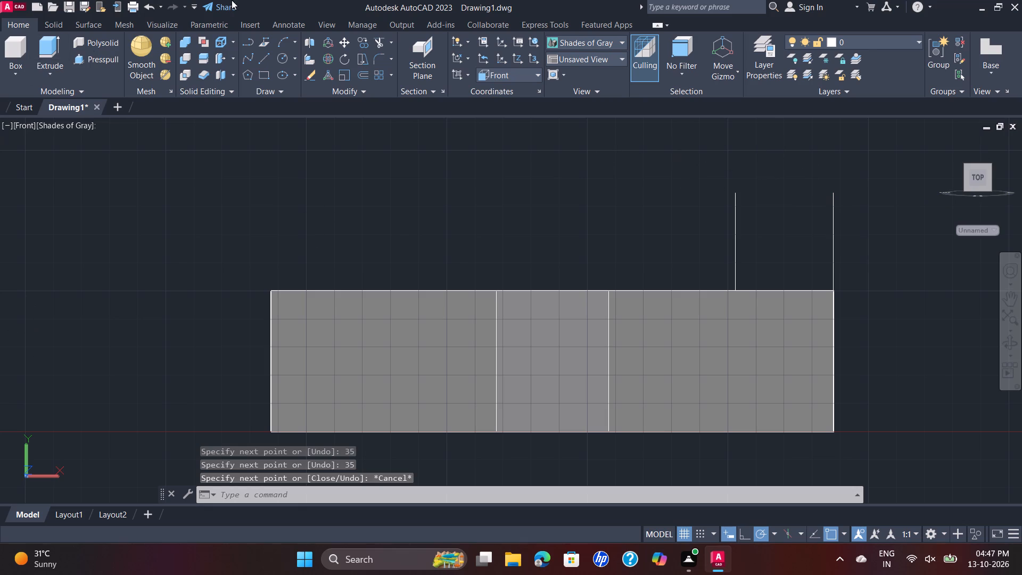
Draw two concentric circles centred on the new vertical line's upper end: one of radius 35, one of diameter 40.
{"action": "left_click", "coordinate": [282, 62]}
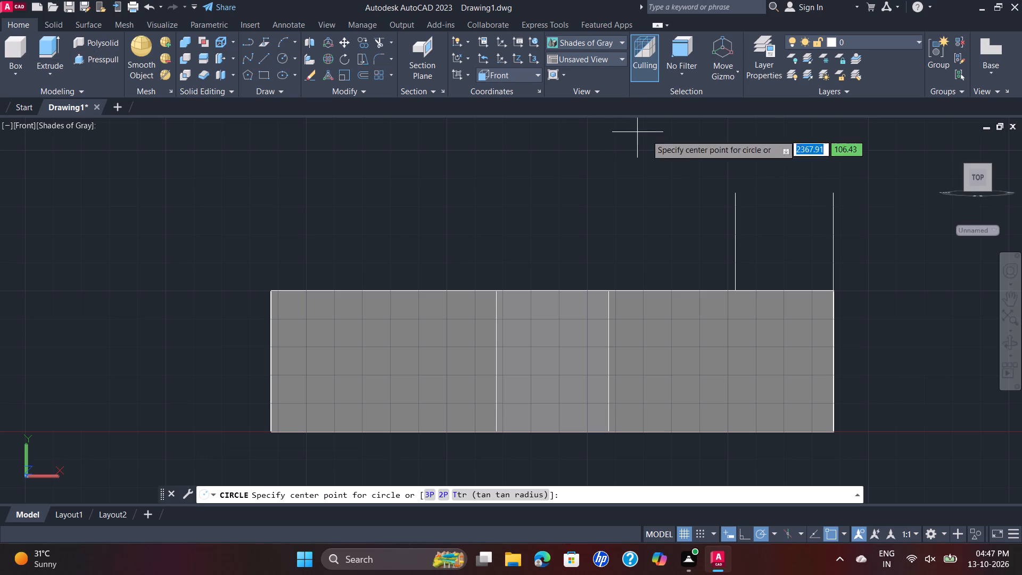
{"action": "left_click", "coordinate": [732, 196]}
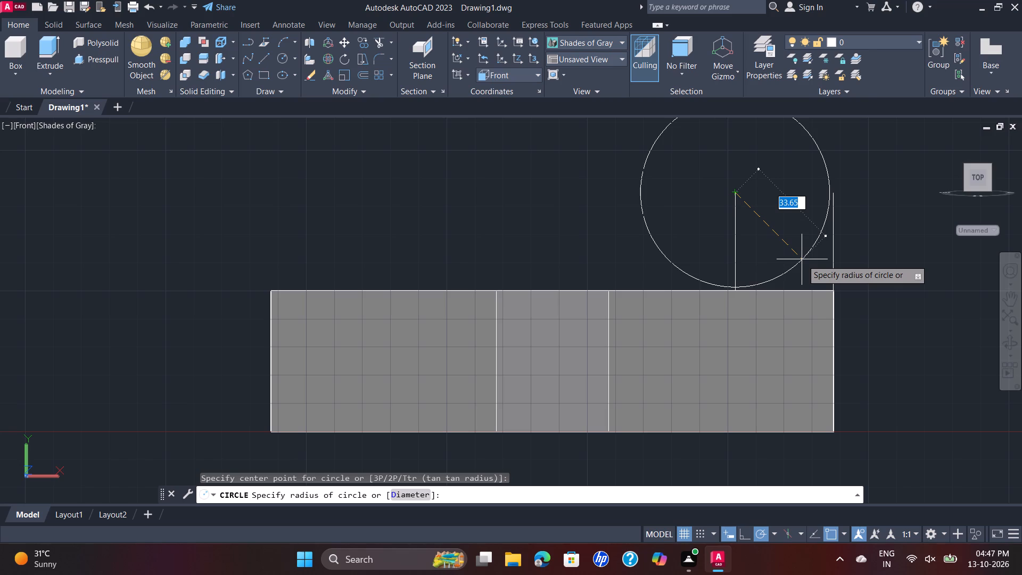
{"action": "type", "text": "35"}
{"action": "key", "text": "Return"}
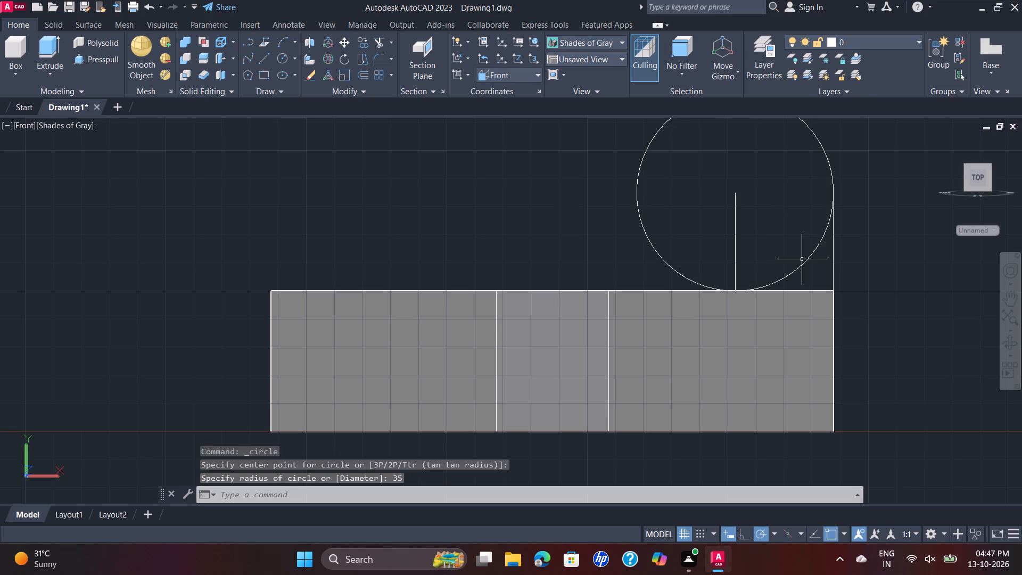
{"action": "key", "text": "space"}
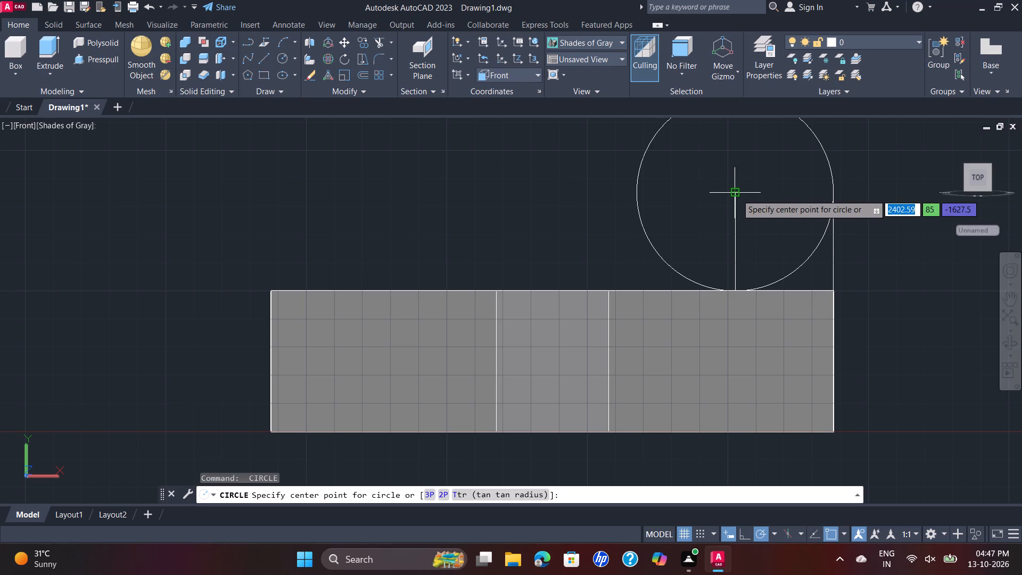
{"action": "left_click", "coordinate": [737, 194]}
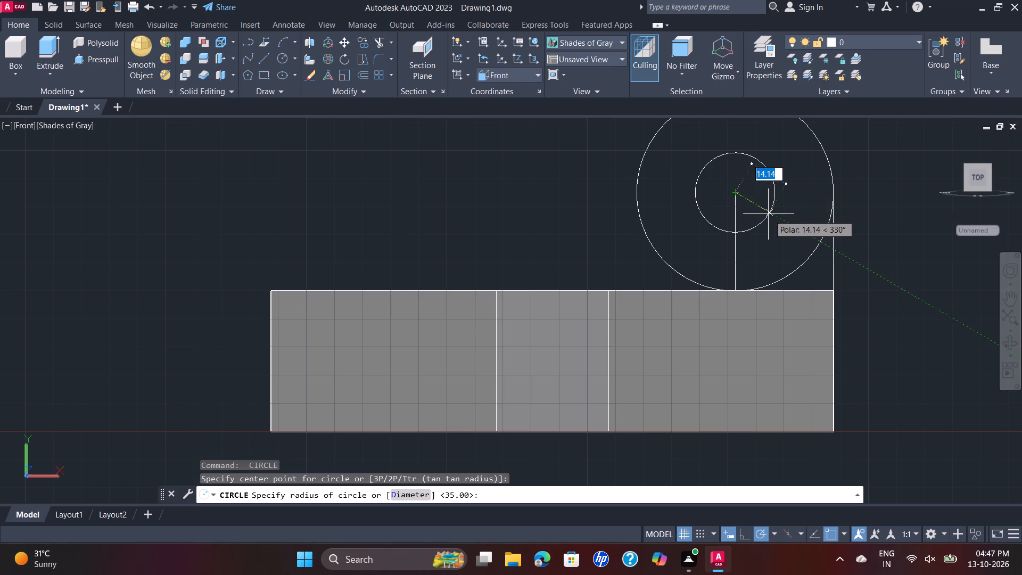
{"action": "key", "text": "d"}
{"action": "key", "text": "Return"}
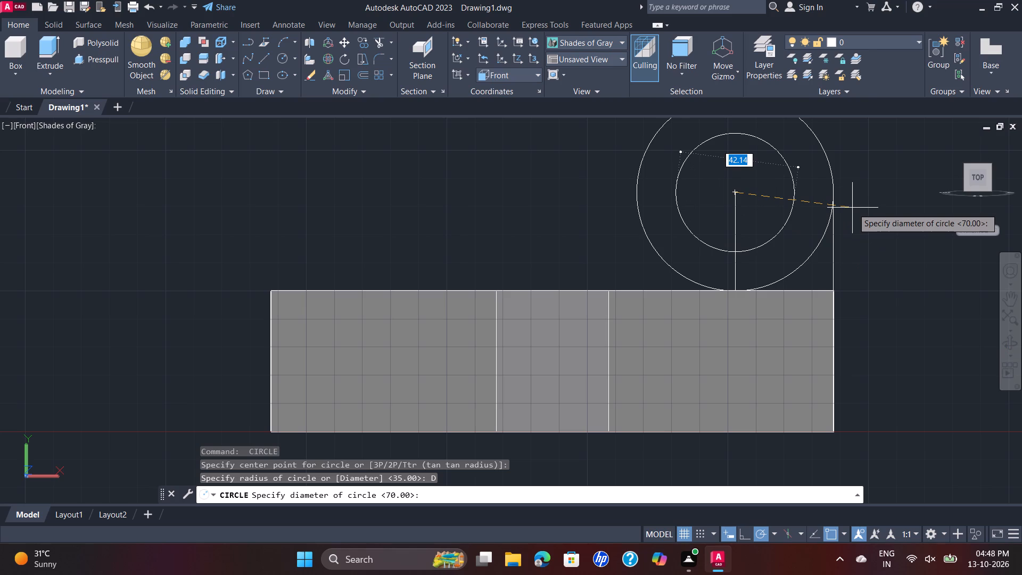
{"action": "type", "text": "40"}
{"action": "key", "text": "Return"}
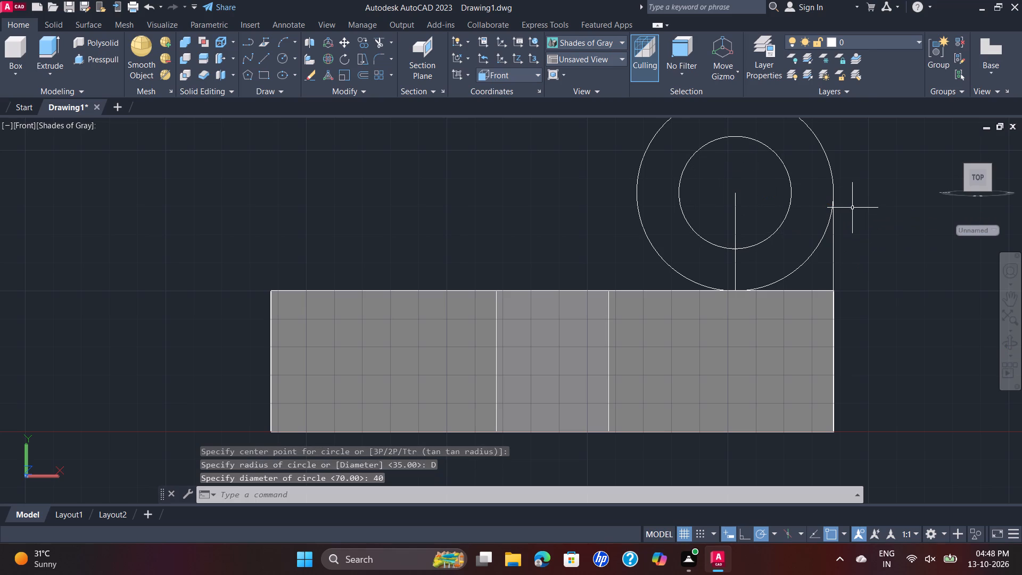
Erase the two vertical construction lines above the block.
{"action": "left_click", "coordinate": [832, 244]}
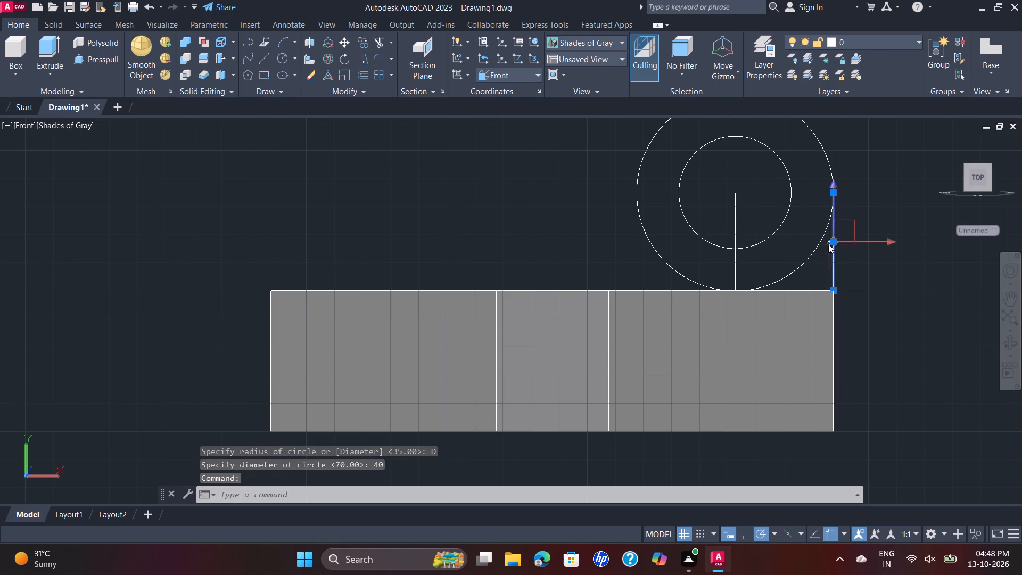
{"action": "left_click", "coordinate": [735, 268]}
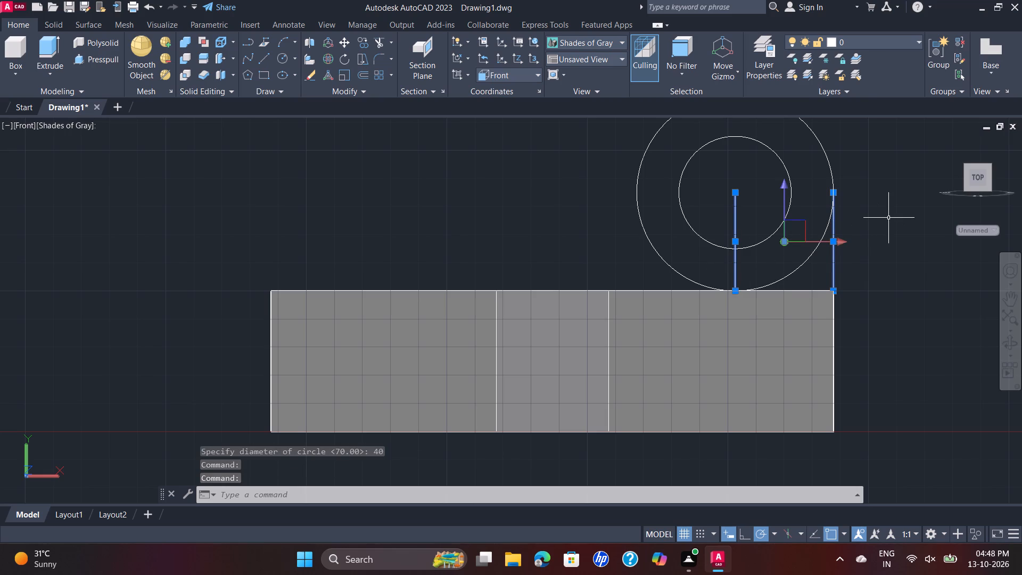
{"action": "key", "text": "Delete"}
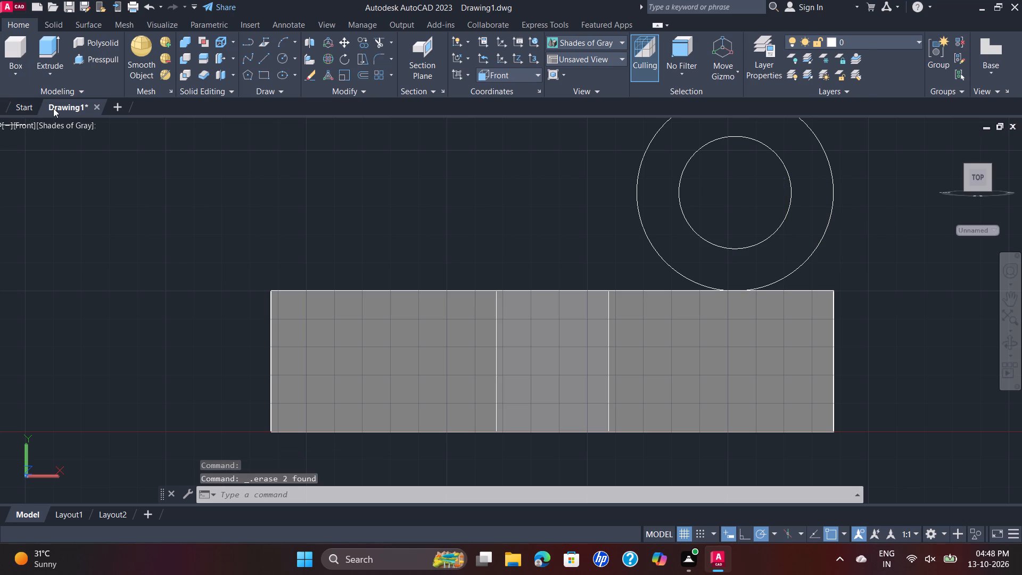
Inspect the concentric circles' placement relative to the block in the SE Isometric view.
{"action": "left_click", "coordinate": [19, 124]}
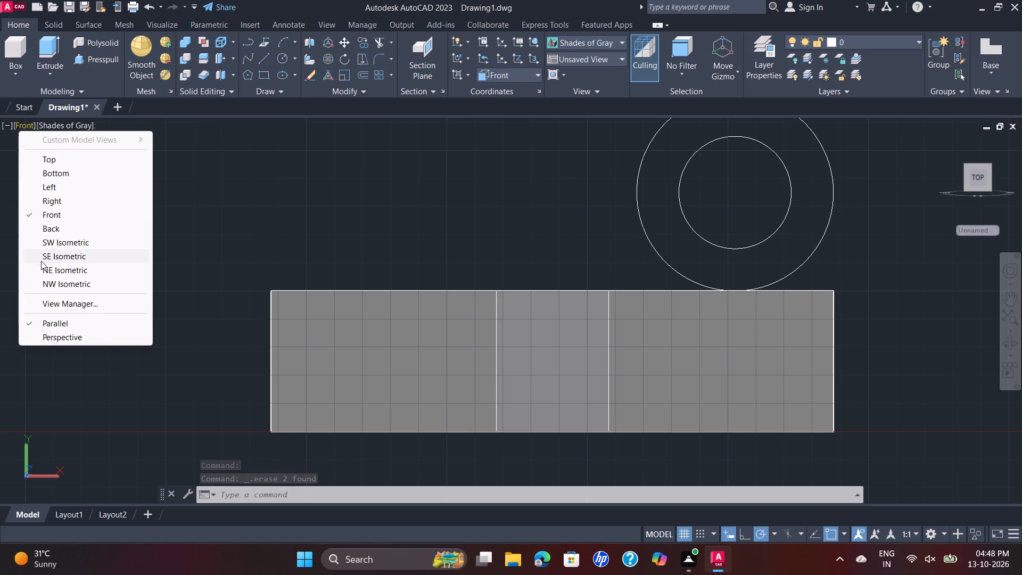
{"action": "left_click", "coordinate": [45, 260]}
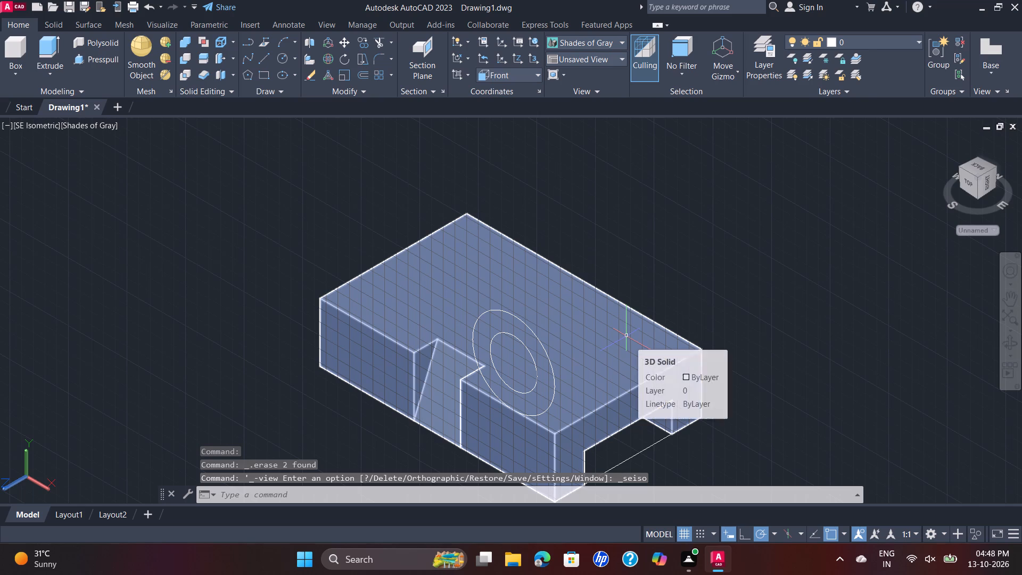
{"action": "scroll", "coordinate": [548, 369], "scroll_direction": "up", "scroll_amount": 1}
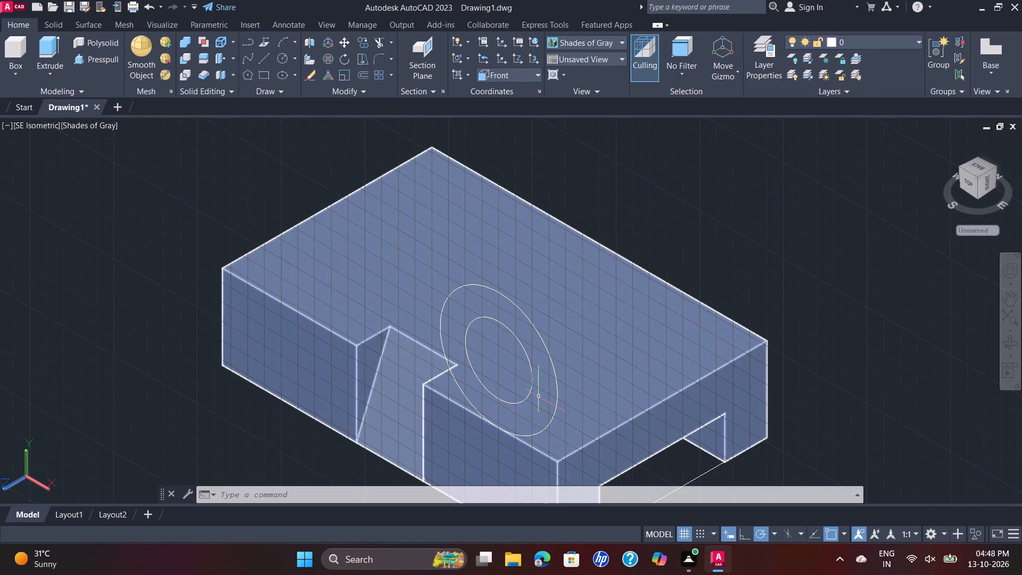
{"action": "scroll", "coordinate": [688, 275], "scroll_direction": "down", "scroll_amount": 1}
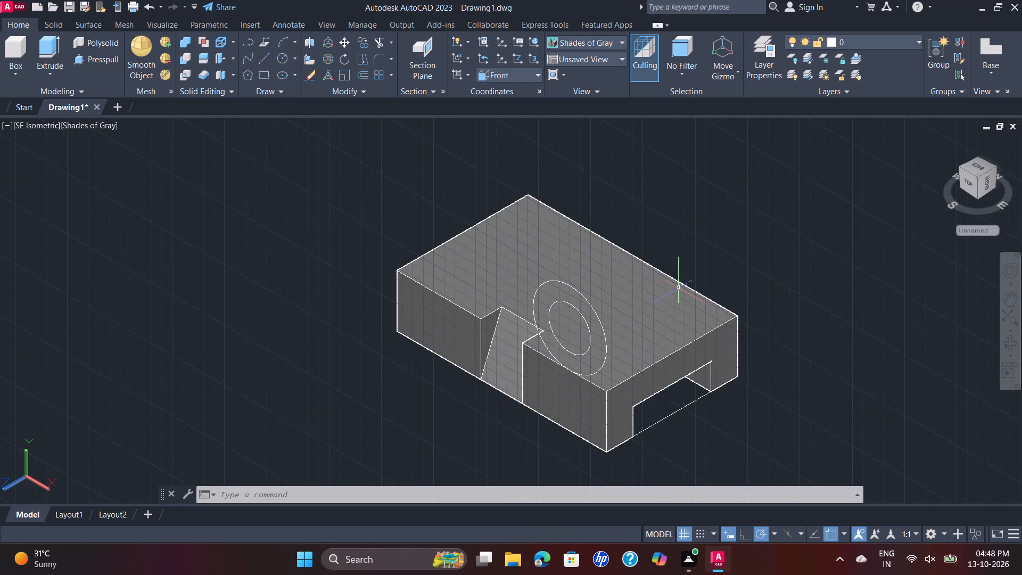
{"action": "left_click", "coordinate": [595, 311]}
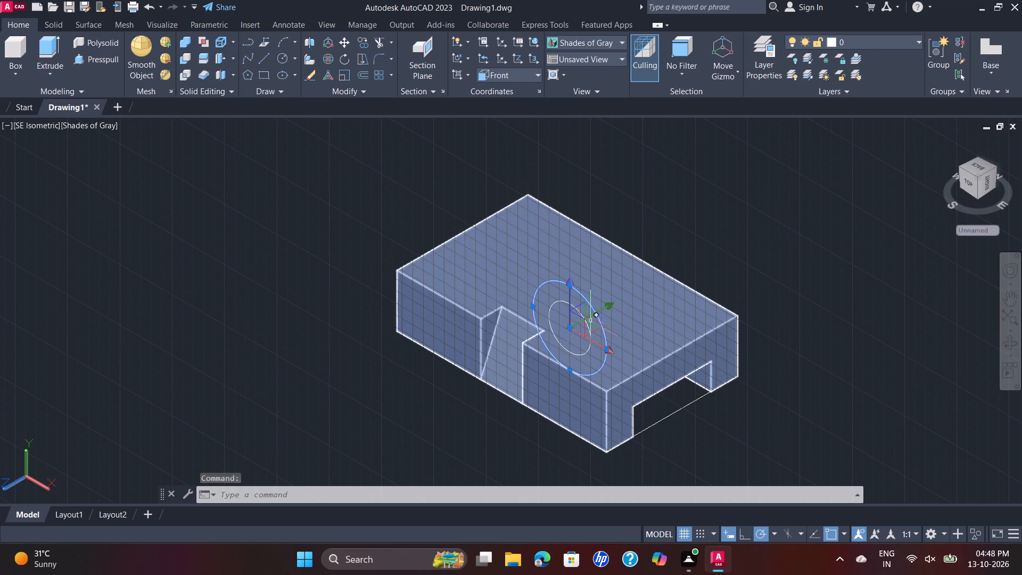
{"action": "key", "text": "Escape"}
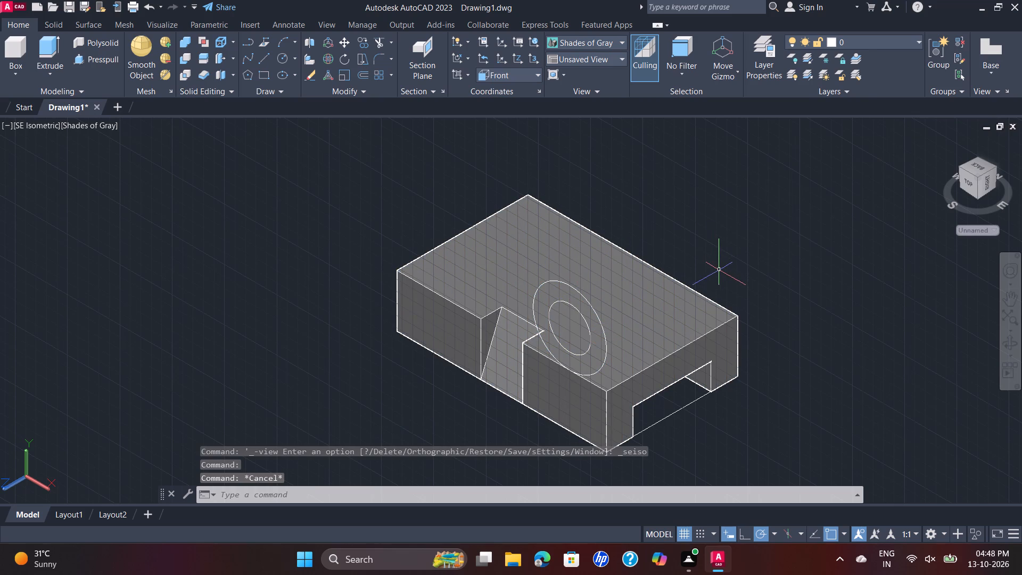
Switch the viewport to the SW Isometric view.
{"action": "left_click", "coordinate": [32, 122]}
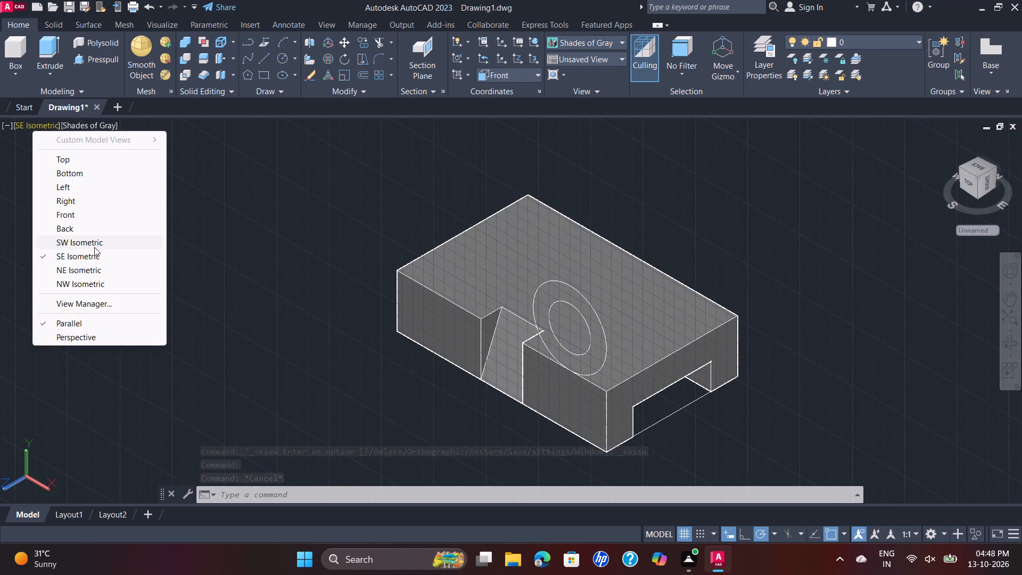
{"action": "left_click", "coordinate": [94, 247]}
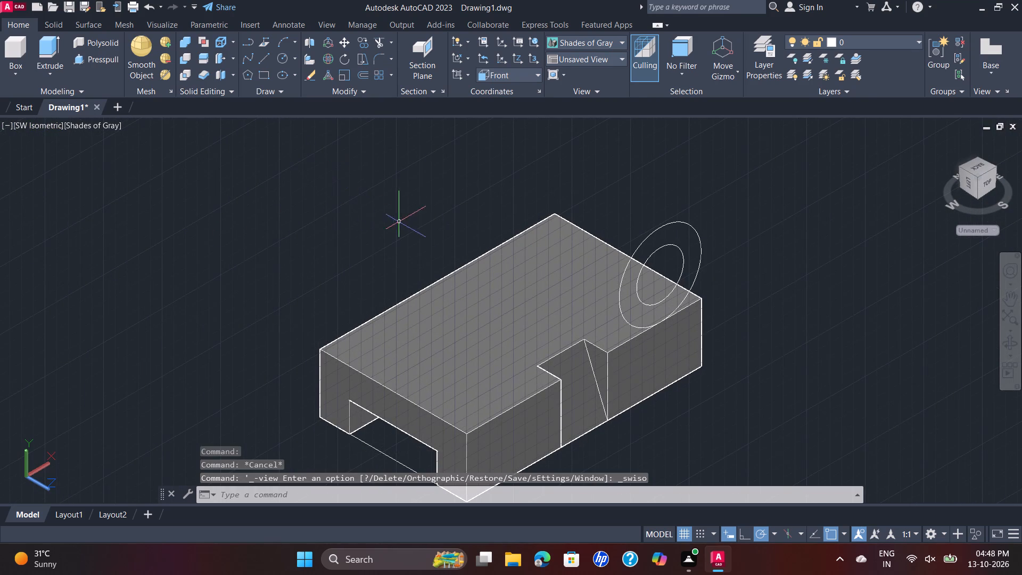
Draw connected lines from the block's far top corner: 35 along the rear long top edge and 35 vertically upward.
{"action": "key", "text": "l"}
{"action": "key", "text": "Return"}
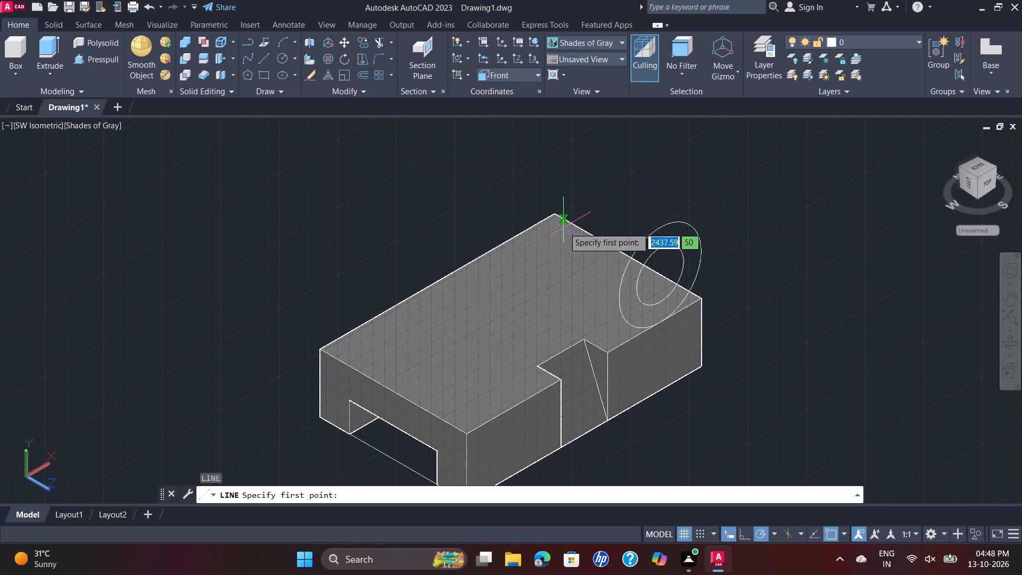
{"action": "left_click", "coordinate": [555, 215]}
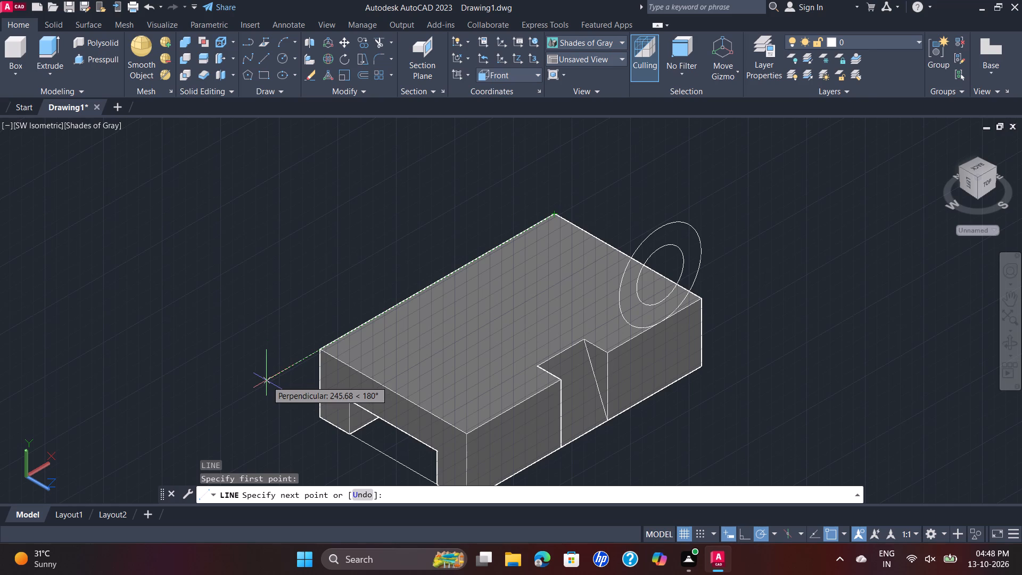
{"action": "type", "text": "35"}
{"action": "key", "text": "Return"}
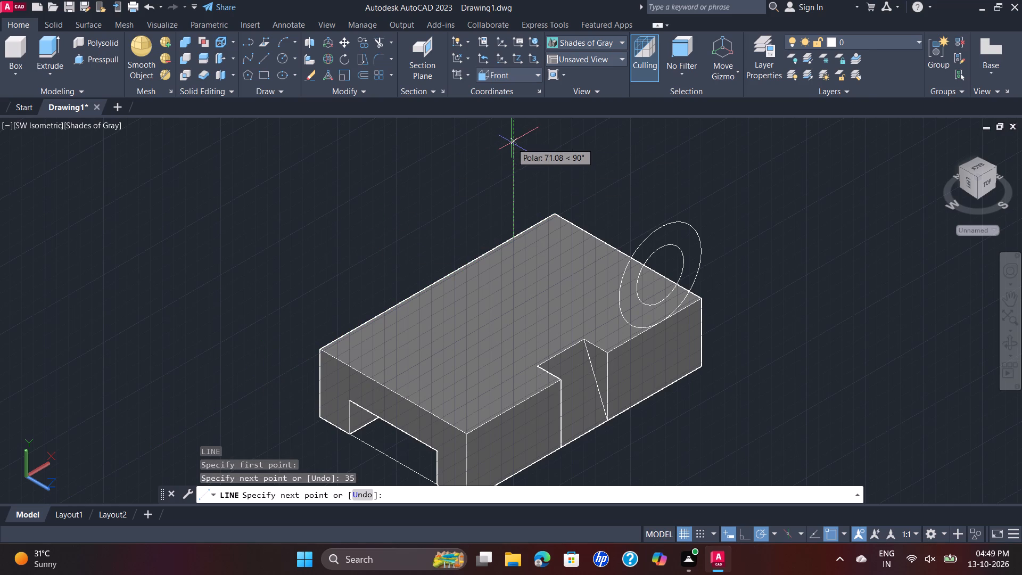
{"action": "type", "text": "35"}
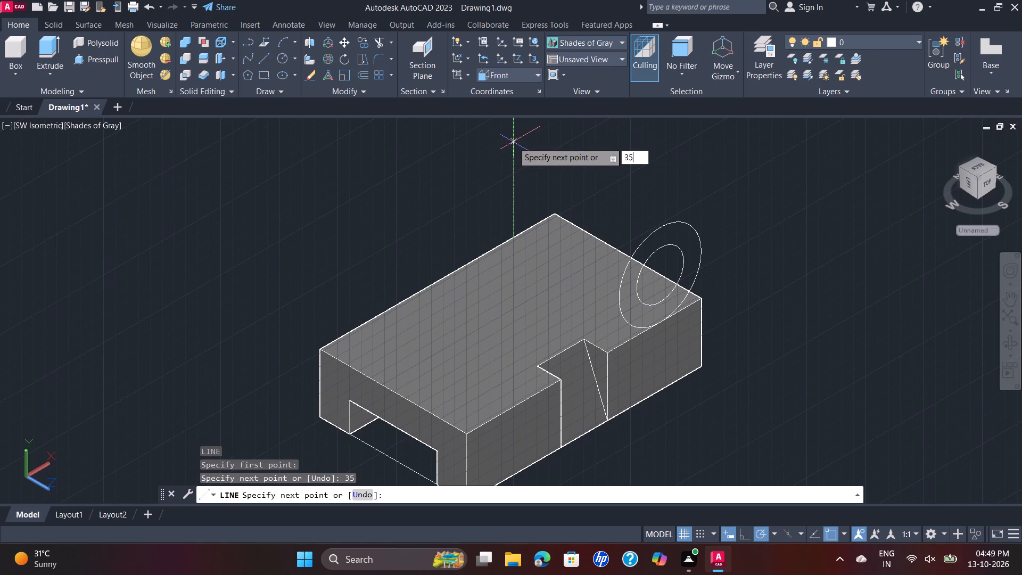
{"action": "key", "text": "Return"}
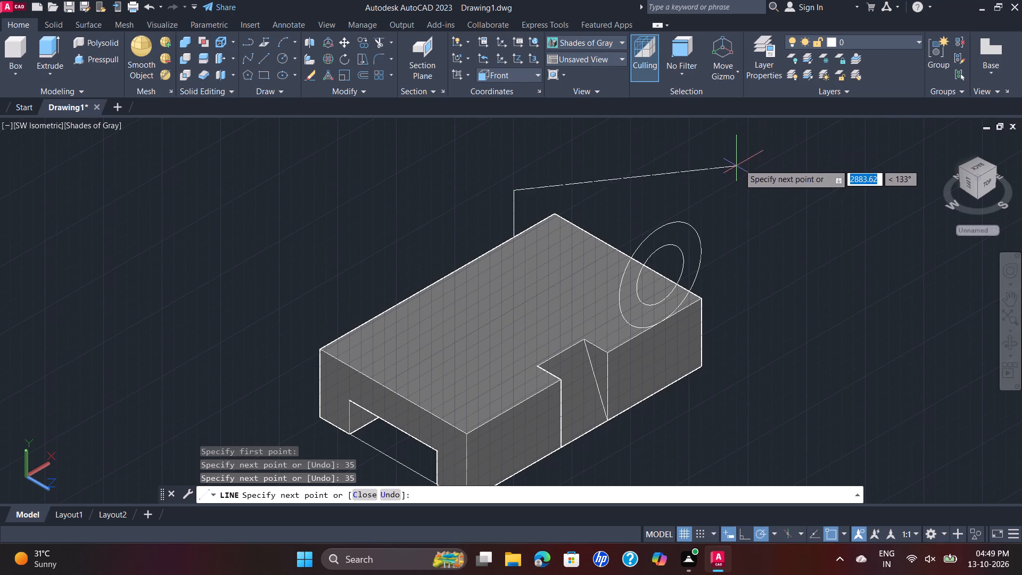
{"action": "key", "text": "Escape"}
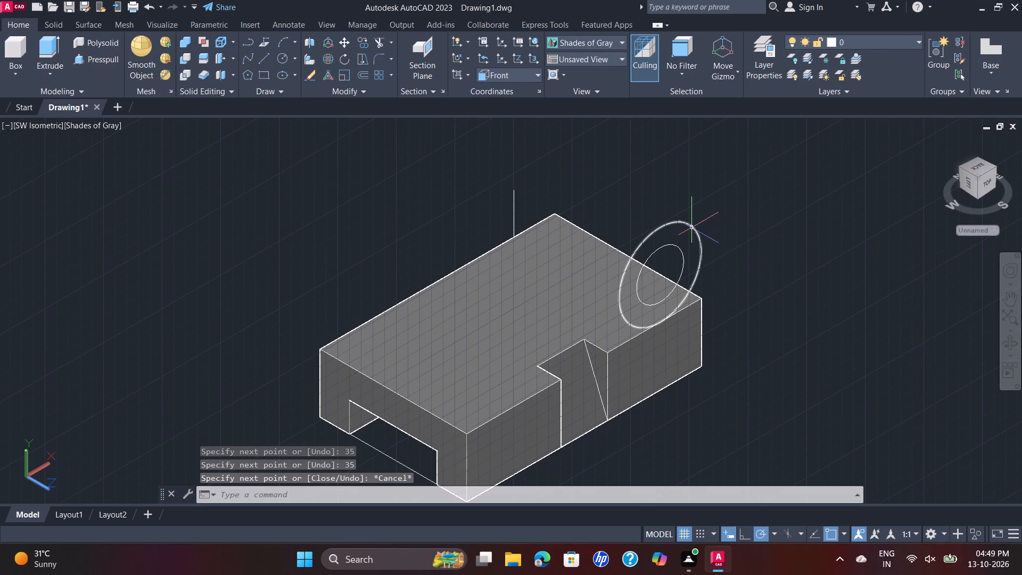
Move both concentric circles from their centre to the upper end of the new vertical line above the rear edge.
{"action": "left_click", "coordinate": [692, 227]}
{"action": "left_click", "coordinate": [674, 247]}
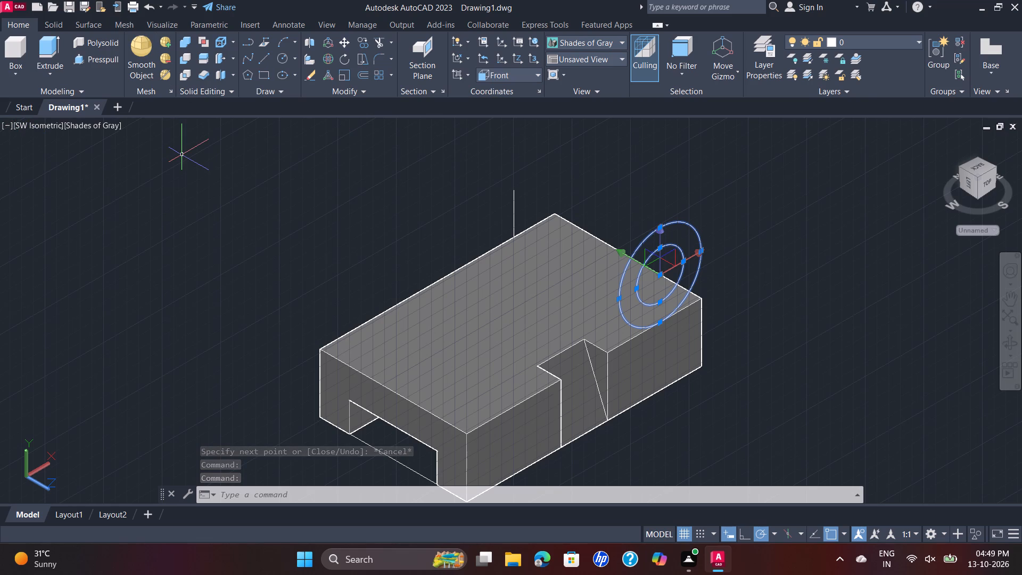
{"action": "key", "text": "m"}
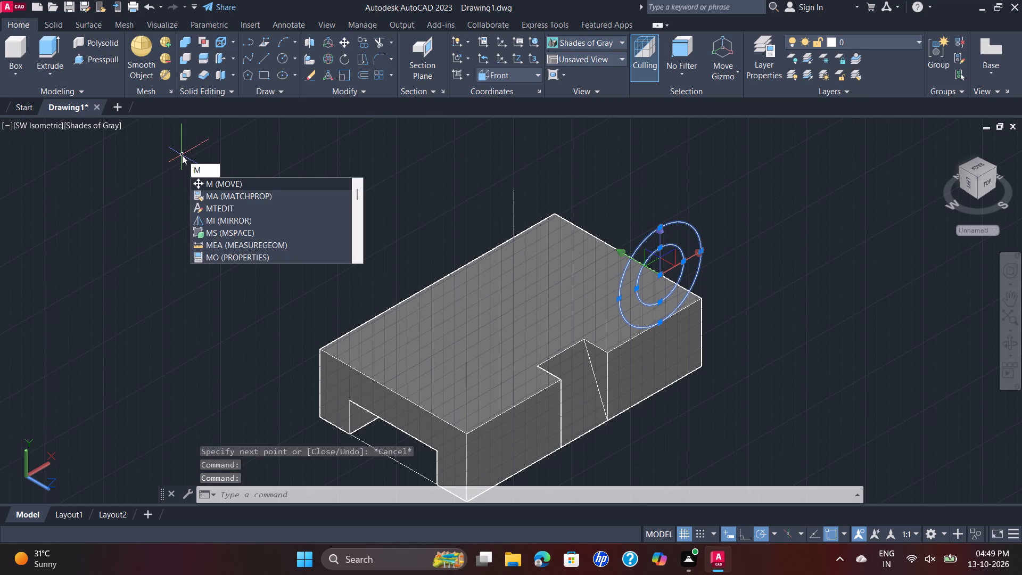
{"action": "key", "text": "Return"}
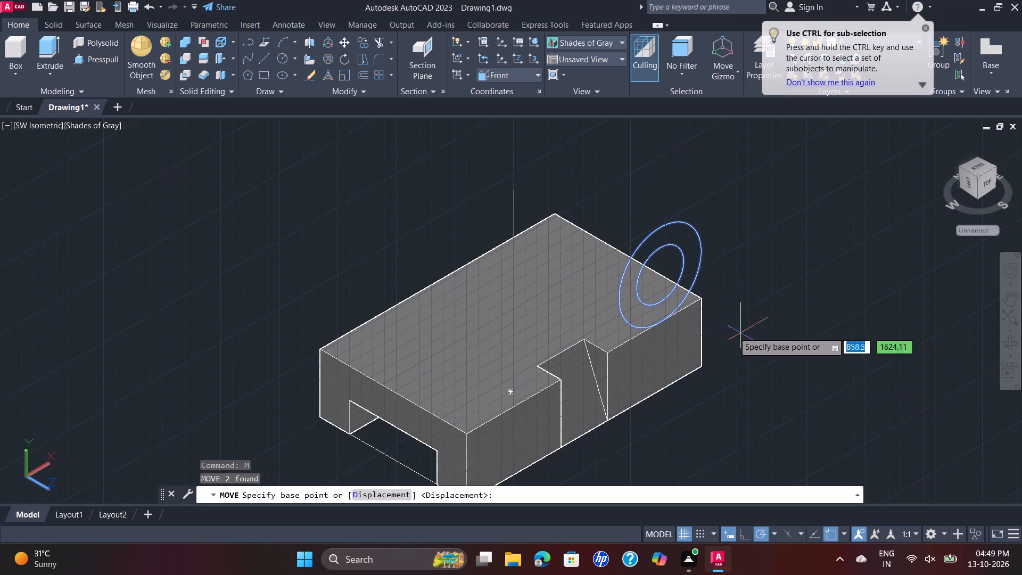
{"action": "left_click", "coordinate": [660, 273]}
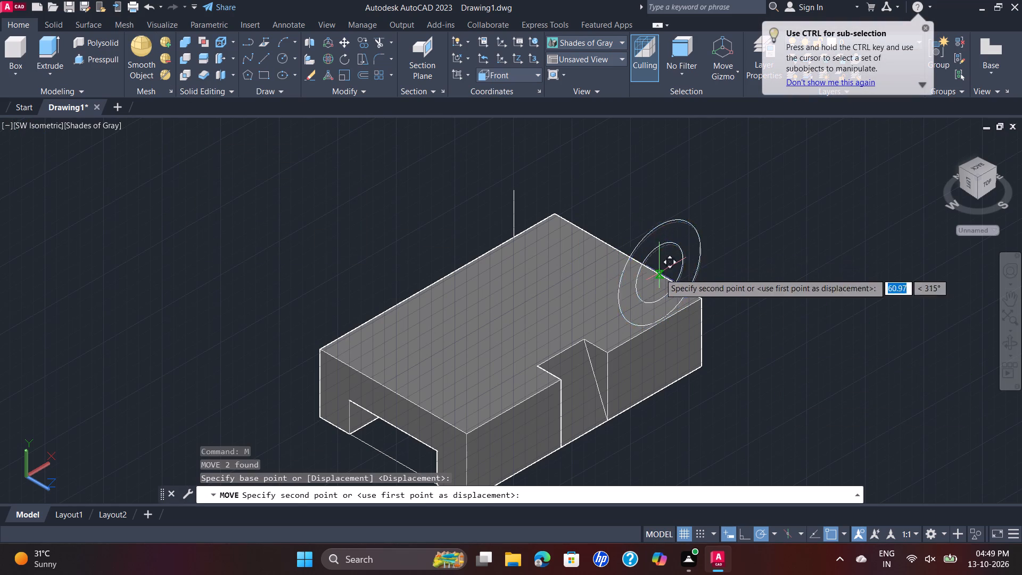
{"action": "left_click", "coordinate": [513, 194]}
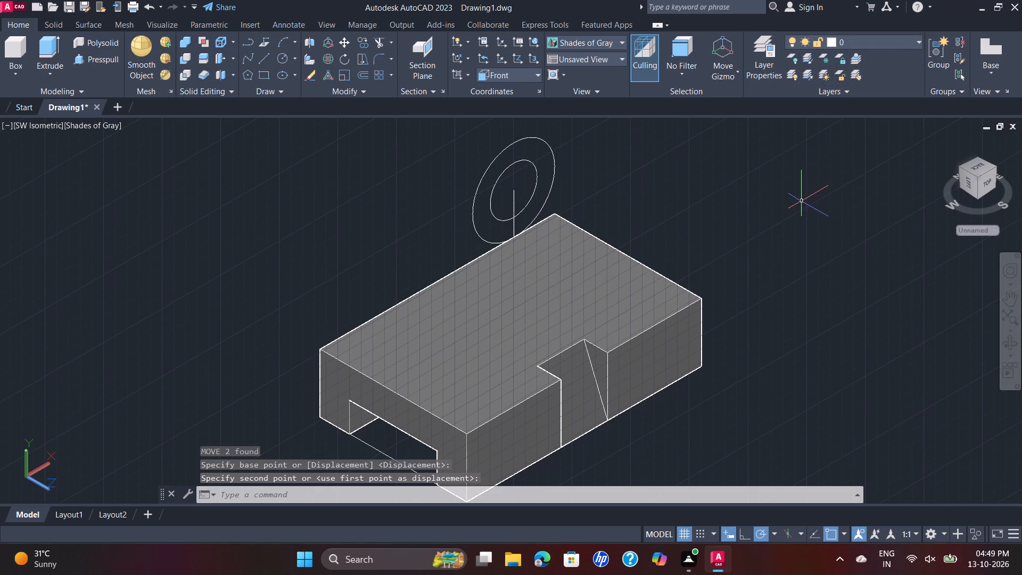
Erase the vertical construction line running from the rear edge to the circles' centre.
{"action": "left_click", "coordinate": [514, 208]}
{"action": "key", "text": "Delete"}
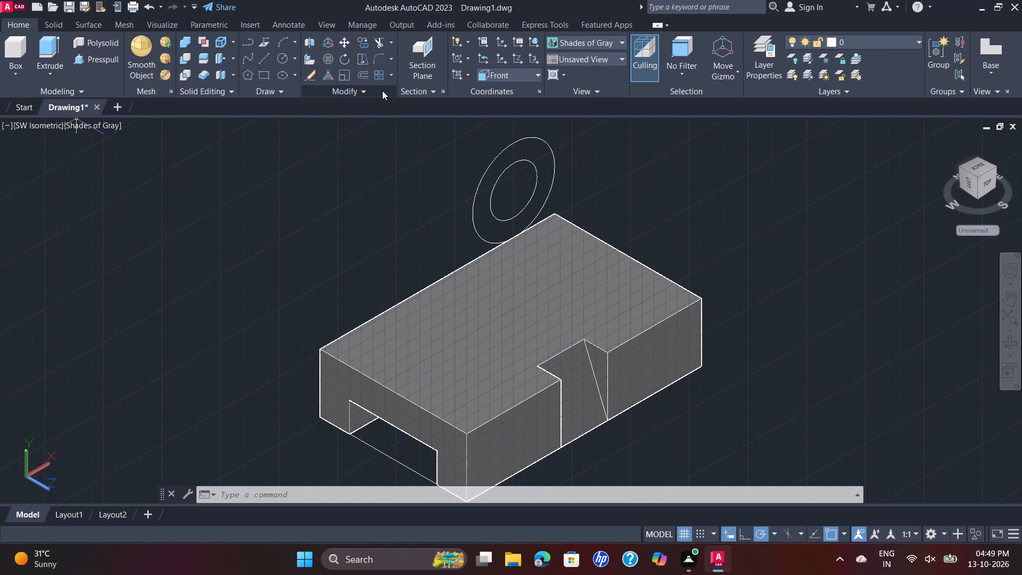
Draw two separate vertical lines from the outer circle's side quadrants down to the block's rear top edge.
{"action": "key", "text": "l"}
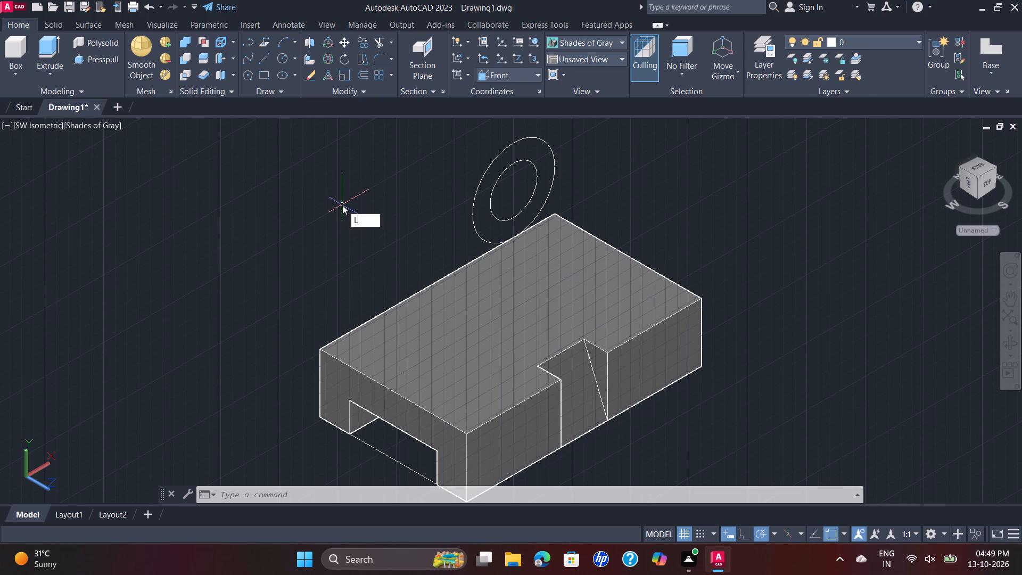
{"action": "key", "text": "Return"}
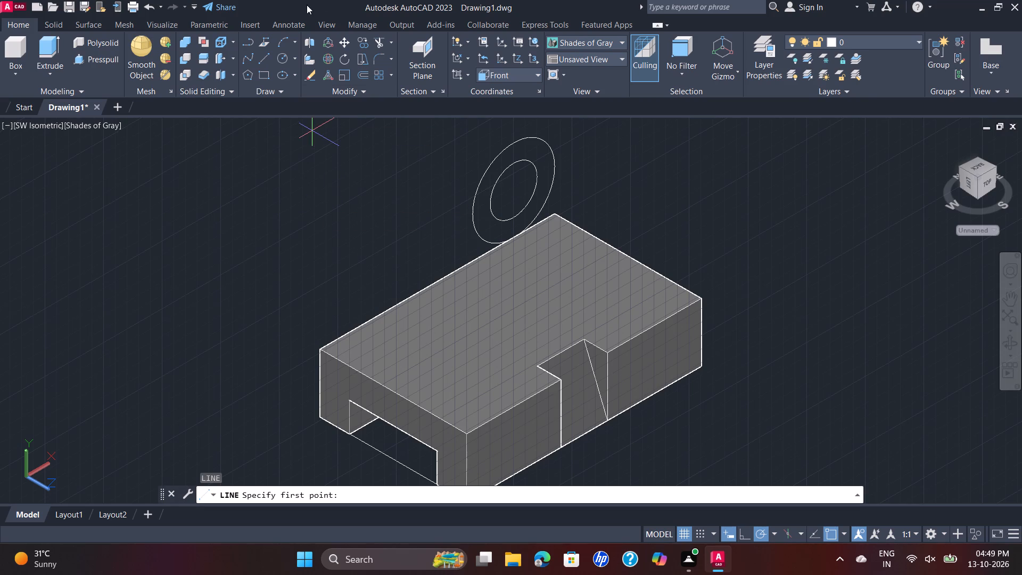
{"action": "left_click", "coordinate": [556, 168]}
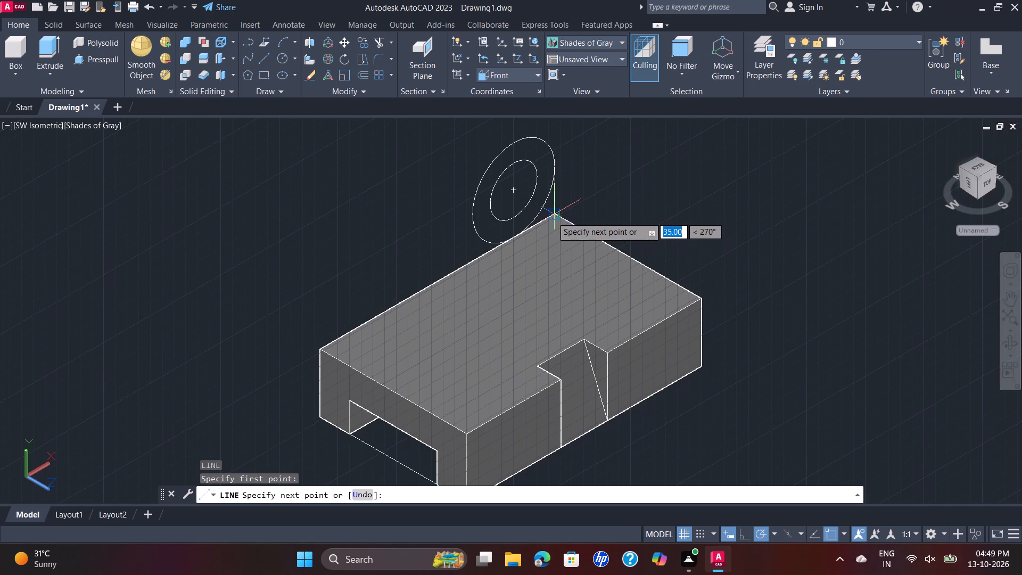
{"action": "left_click", "coordinate": [552, 217]}
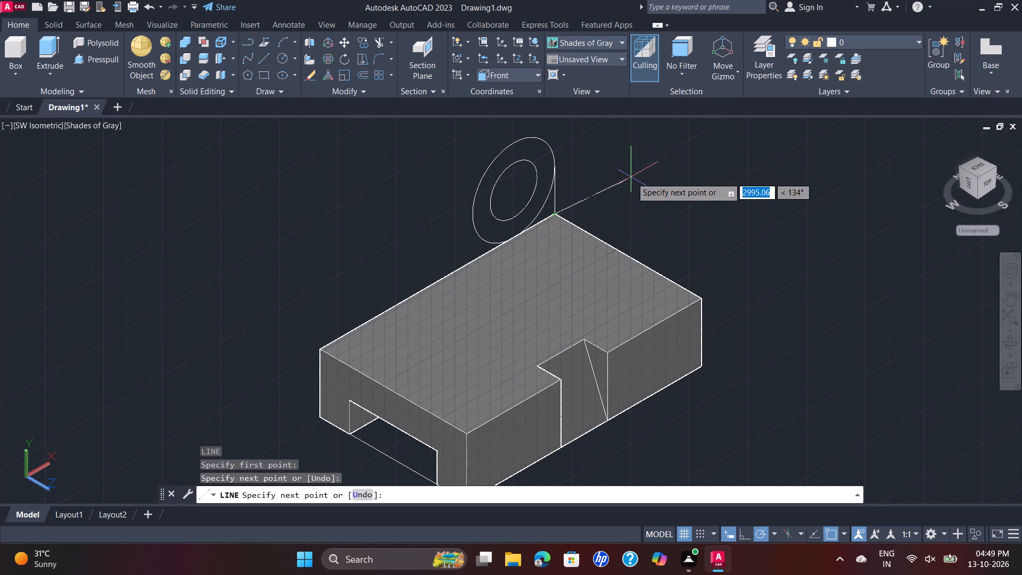
{"action": "key", "text": "Escape"}
{"action": "key", "text": "space"}
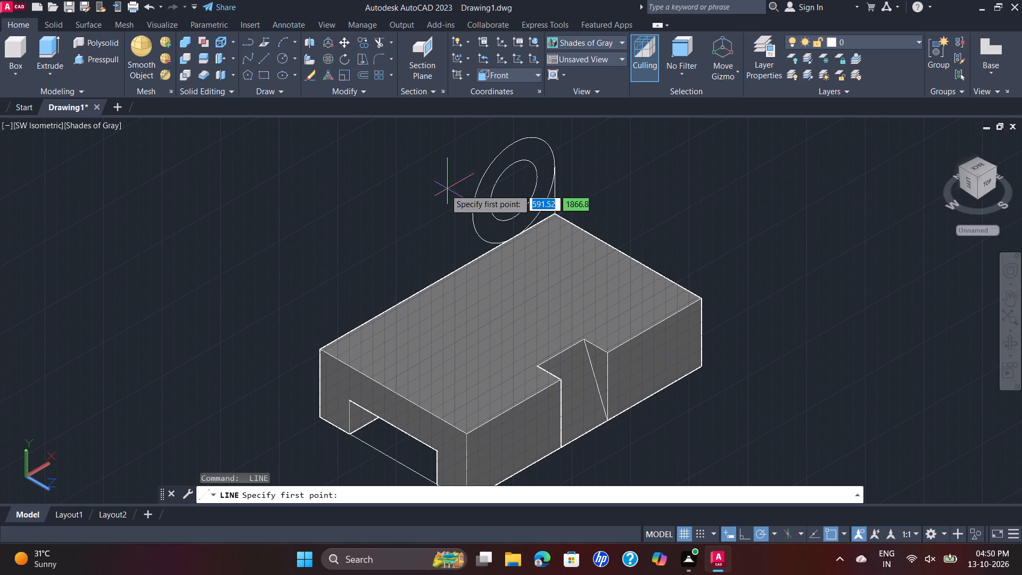
{"action": "left_click", "coordinate": [472, 211]}
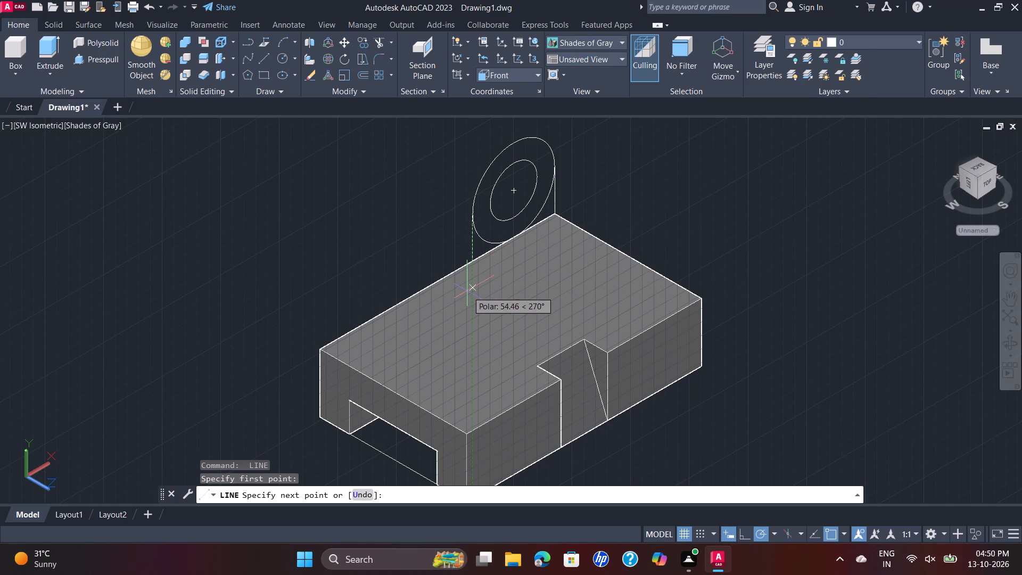
{"action": "left_click", "coordinate": [474, 265]}
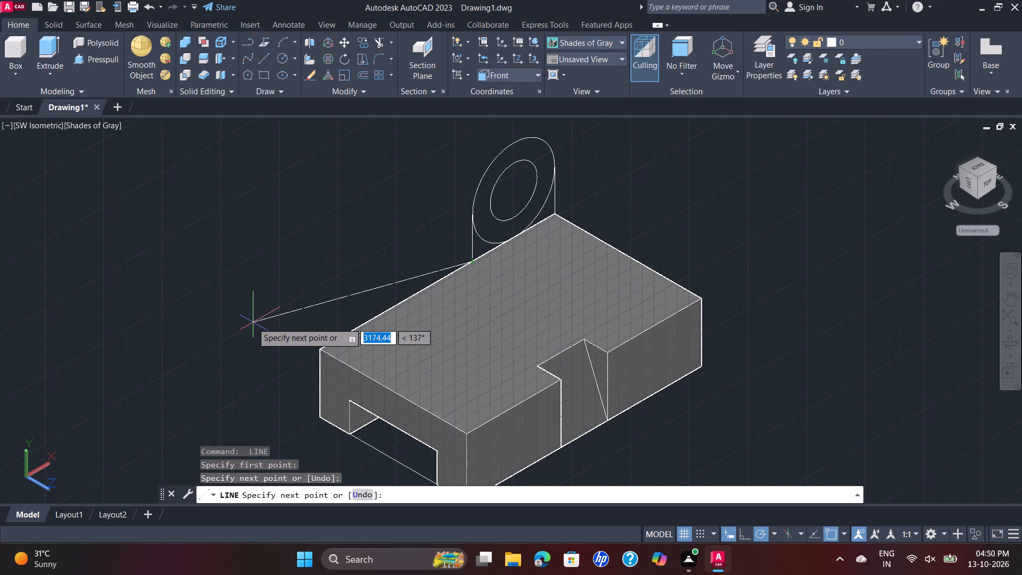
{"action": "key", "text": "Escape"}
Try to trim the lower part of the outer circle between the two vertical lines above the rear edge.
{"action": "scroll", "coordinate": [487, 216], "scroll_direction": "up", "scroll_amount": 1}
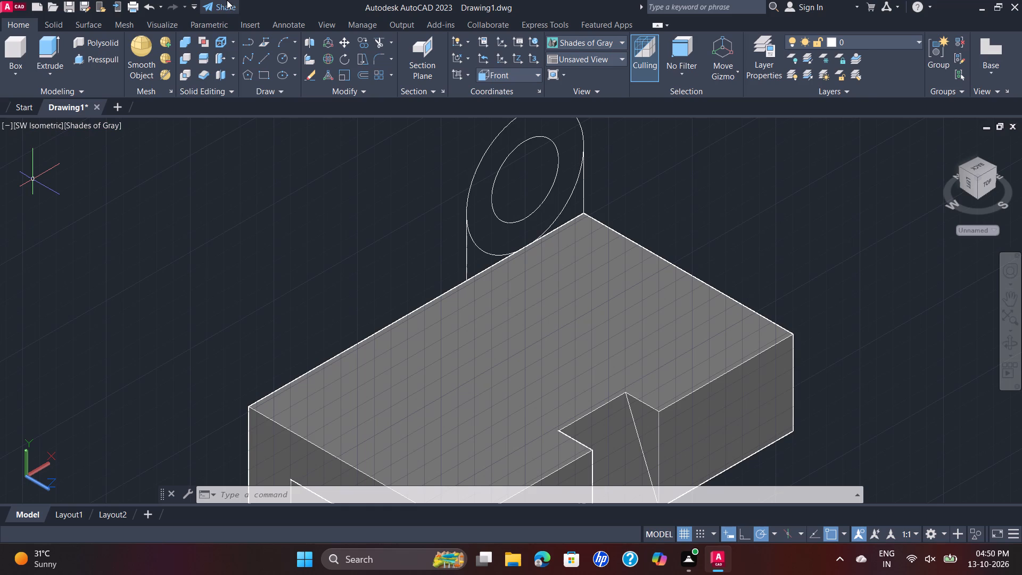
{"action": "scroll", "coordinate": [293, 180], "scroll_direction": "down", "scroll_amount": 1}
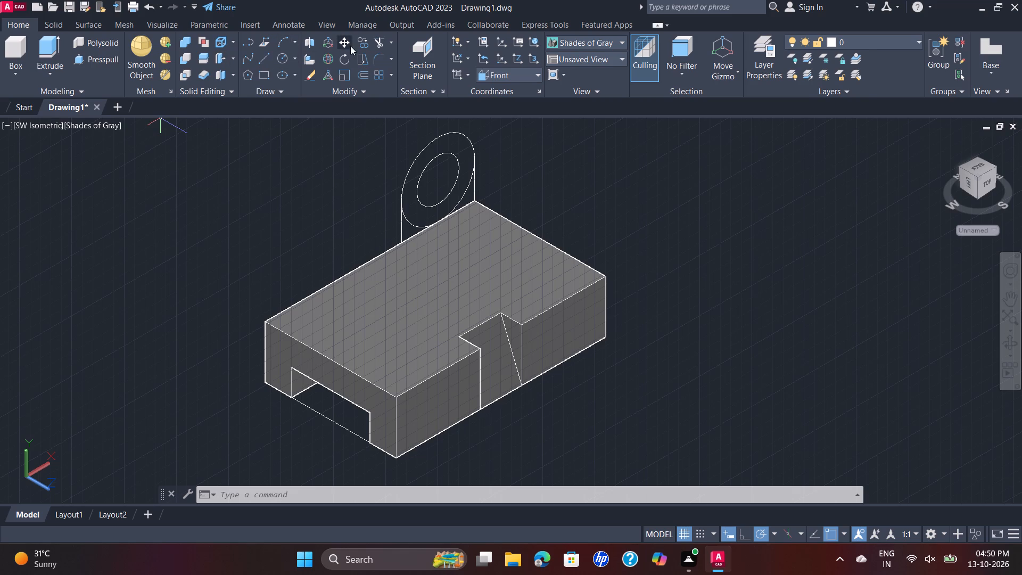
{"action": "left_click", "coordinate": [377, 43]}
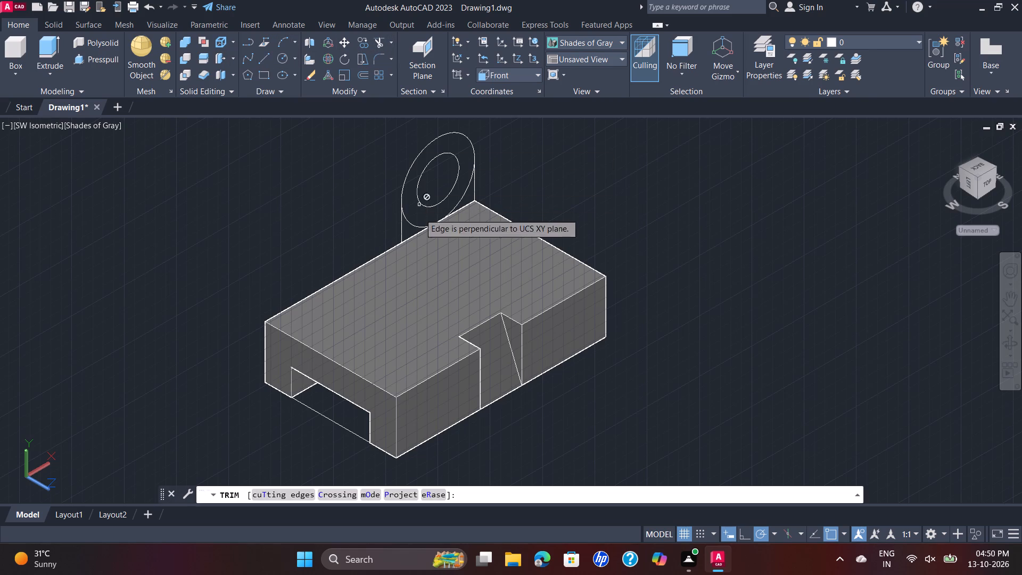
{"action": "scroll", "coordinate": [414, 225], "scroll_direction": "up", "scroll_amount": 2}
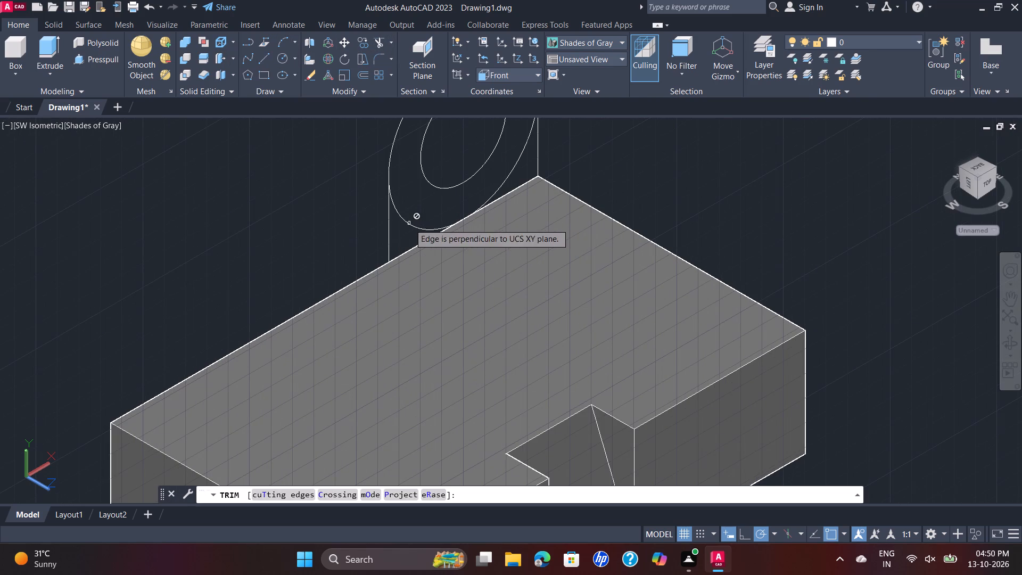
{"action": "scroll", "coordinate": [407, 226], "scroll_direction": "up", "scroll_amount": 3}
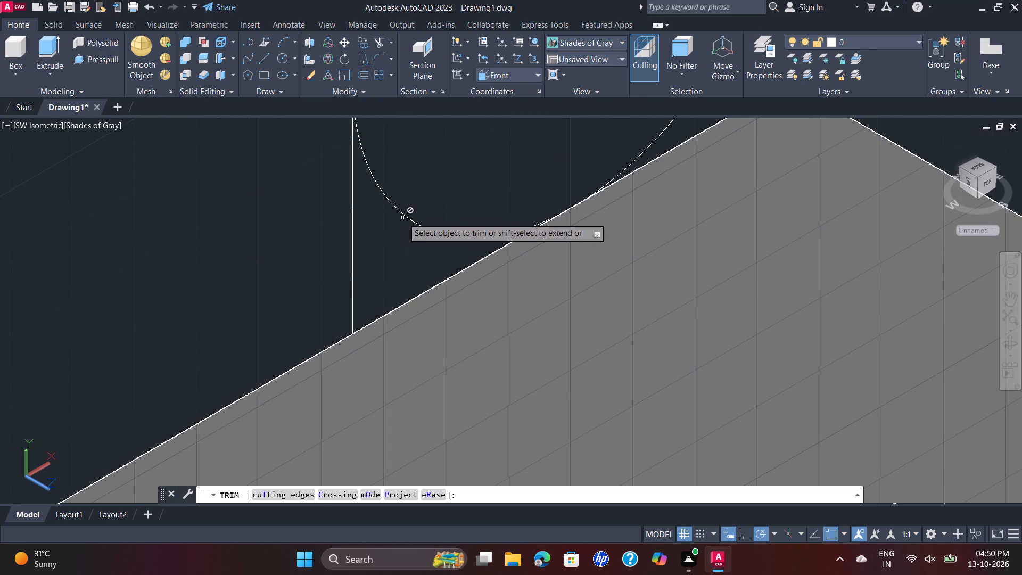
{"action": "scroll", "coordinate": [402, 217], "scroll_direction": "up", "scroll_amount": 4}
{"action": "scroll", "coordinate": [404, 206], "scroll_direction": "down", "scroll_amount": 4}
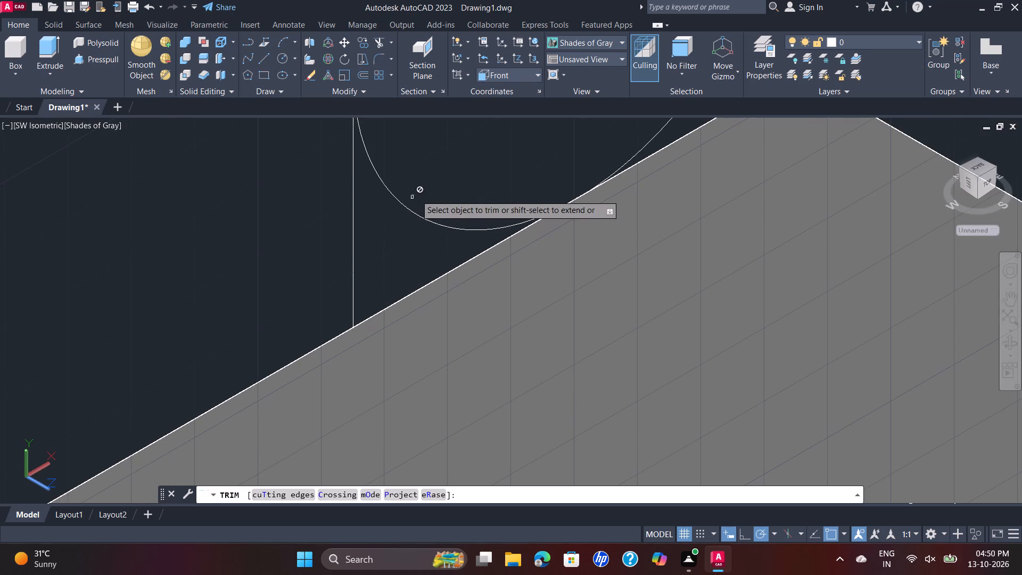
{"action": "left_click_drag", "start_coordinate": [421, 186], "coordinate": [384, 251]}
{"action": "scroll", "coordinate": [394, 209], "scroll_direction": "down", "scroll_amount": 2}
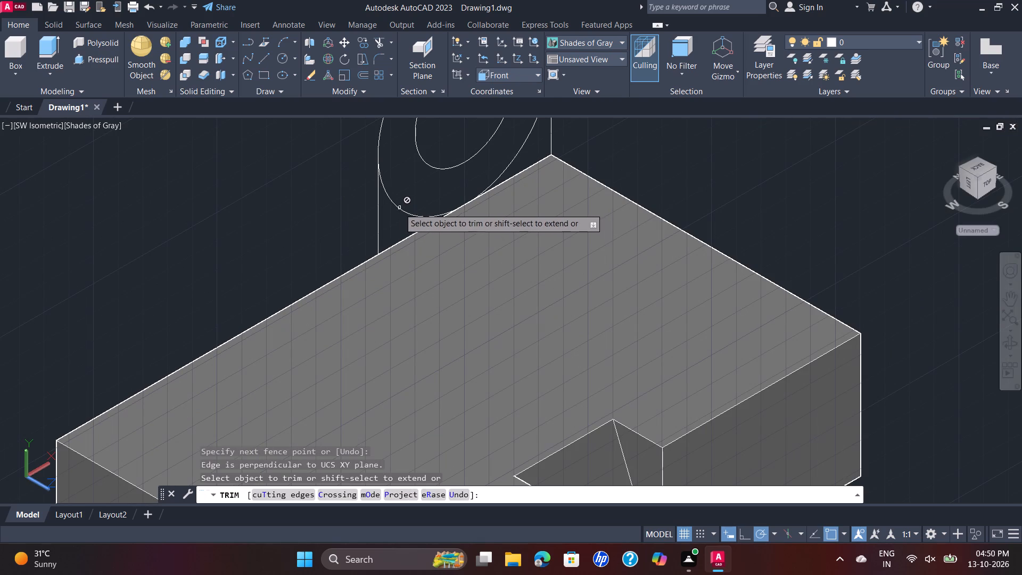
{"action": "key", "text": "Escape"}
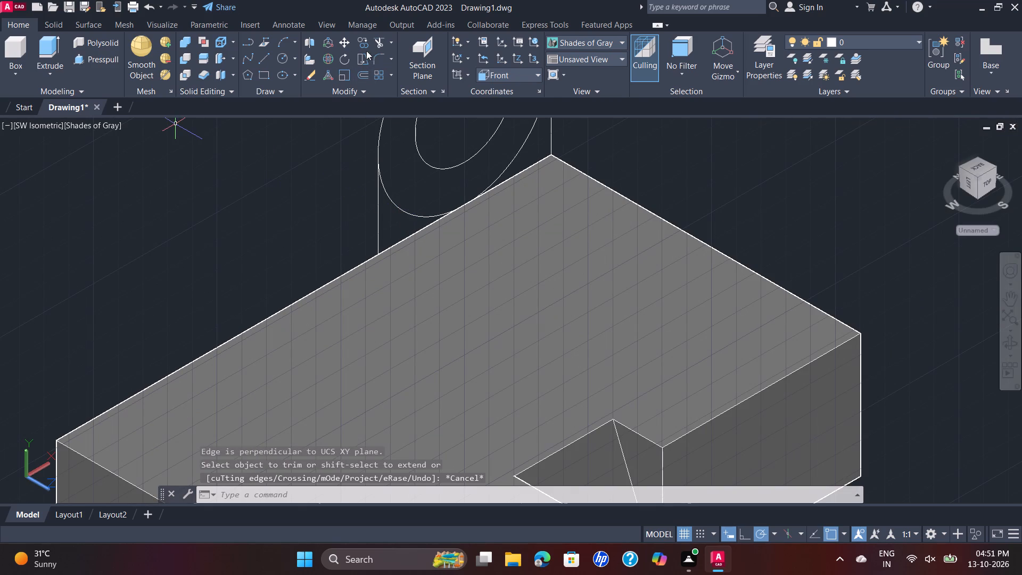
Set the viewport's visual style to 2D Wireframe.
{"action": "left_click", "coordinate": [99, 125]}
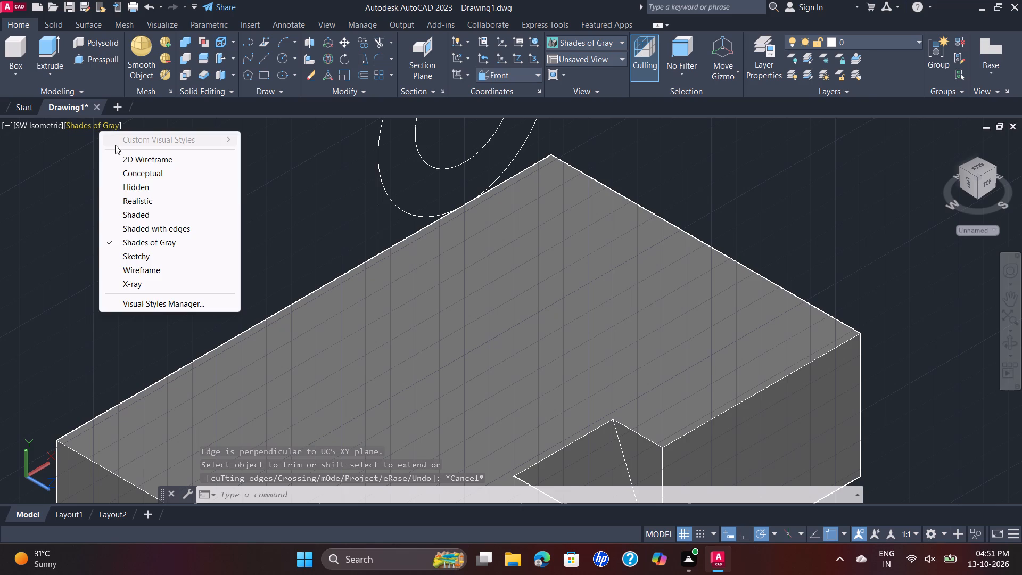
{"action": "left_click", "coordinate": [140, 162]}
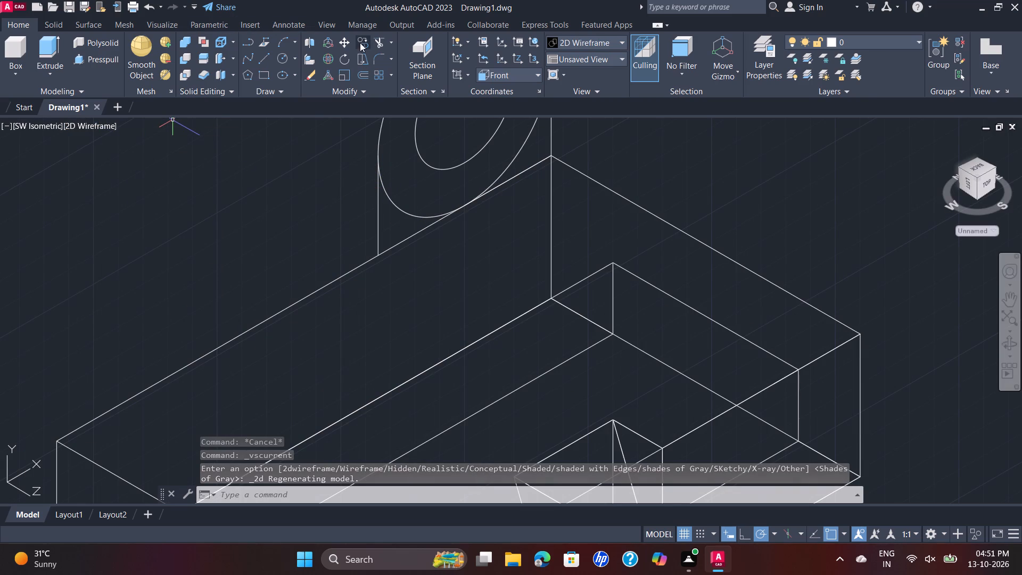
Trim away the outer circle's lower half between the two vertical lines, leaving the rounded top of the support profile.
{"action": "left_click", "coordinate": [378, 45]}
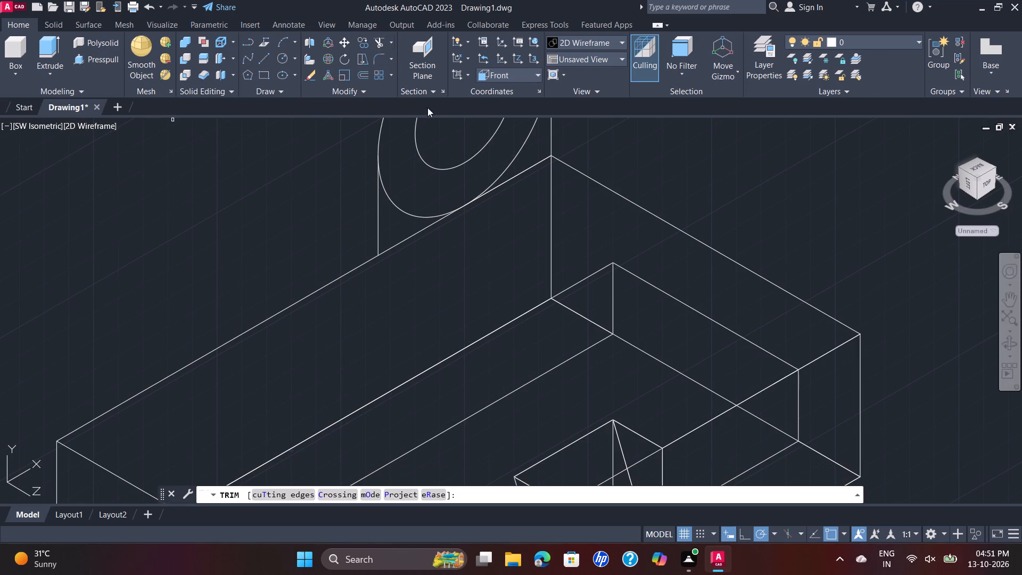
{"action": "scroll", "coordinate": [401, 210], "scroll_direction": "up", "scroll_amount": 2}
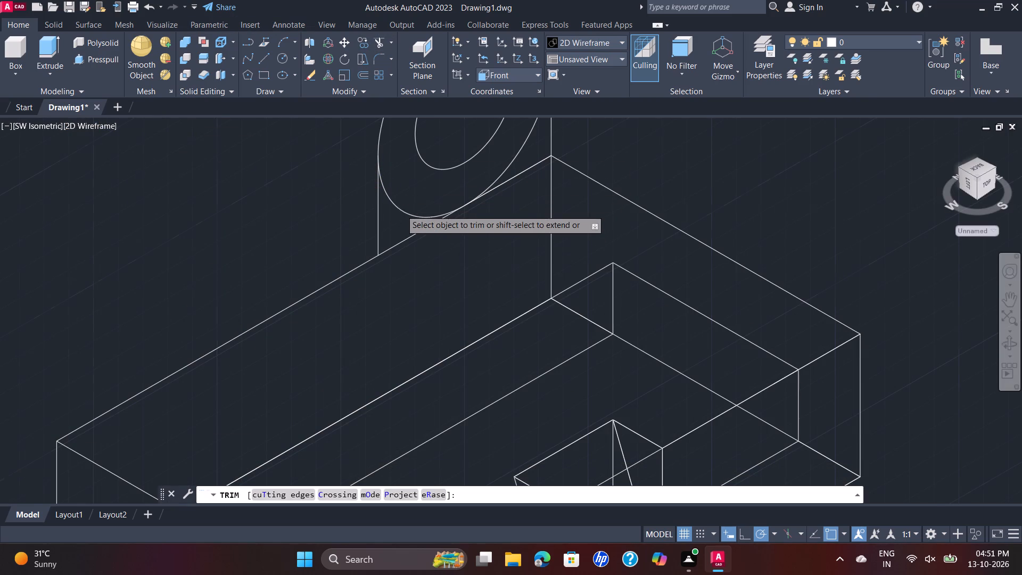
{"action": "scroll", "coordinate": [369, 187], "scroll_direction": "up", "scroll_amount": 2}
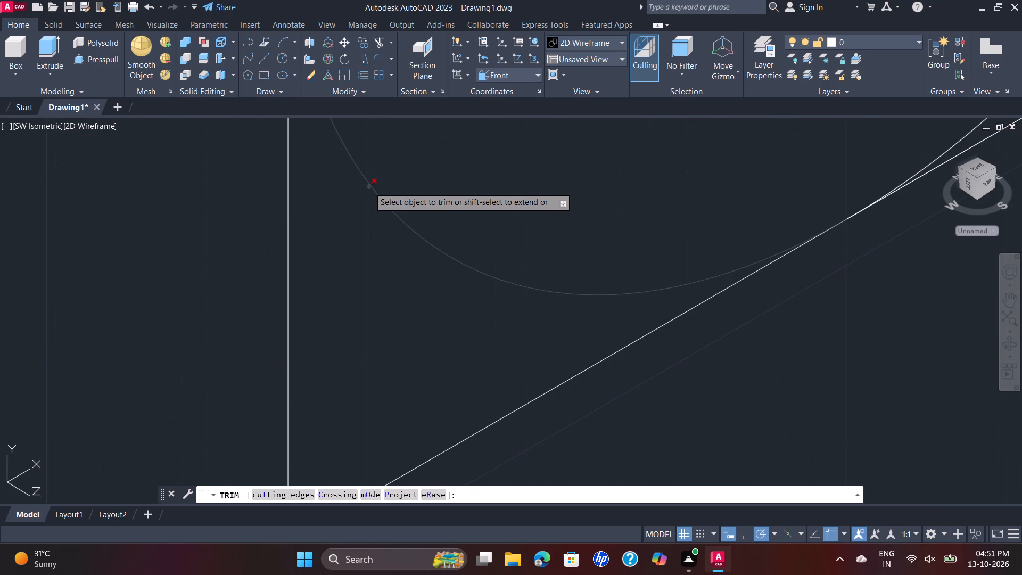
{"action": "left_click", "coordinate": [369, 187]}
{"action": "scroll", "coordinate": [369, 187], "scroll_direction": "down", "scroll_amount": 2}
{"action": "middle_click_drag", "start_coordinate": [530, 141], "coordinate": [528, 161]}
{"action": "scroll", "coordinate": [530, 141], "scroll_direction": "down", "scroll_amount": 1}
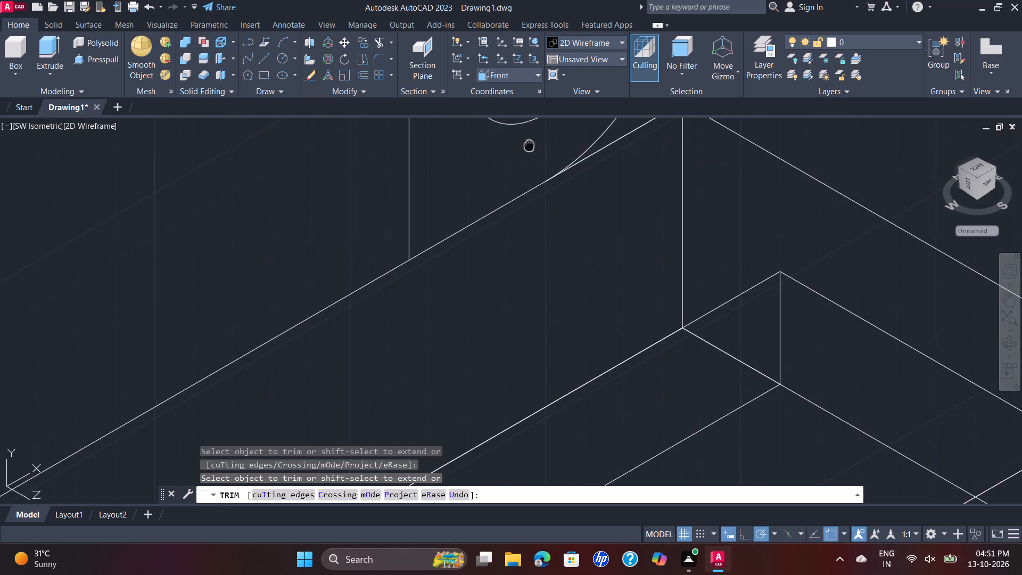
{"action": "middle_click_drag", "start_coordinate": [528, 161], "coordinate": [522, 264]}
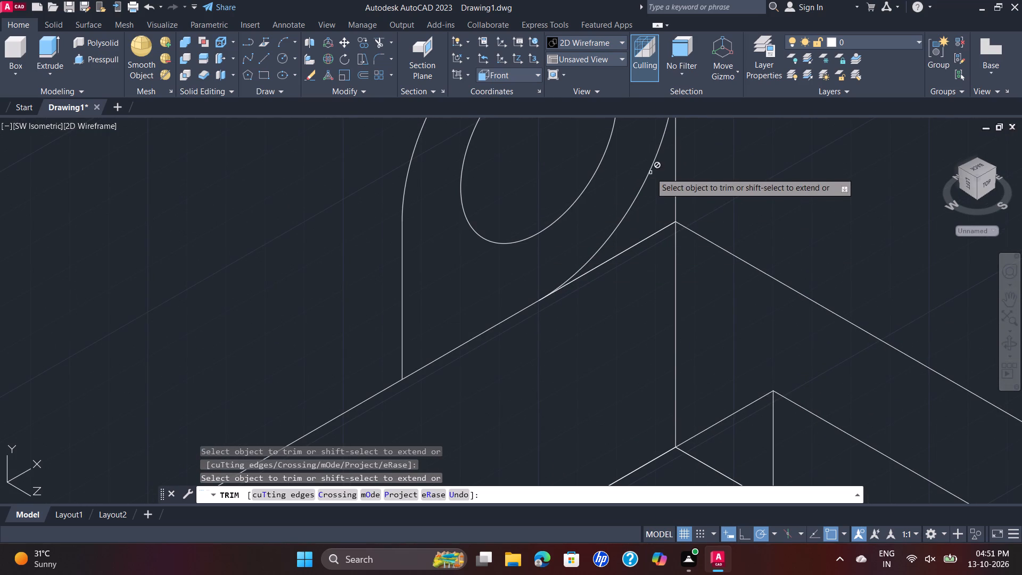
{"action": "scroll", "coordinate": [650, 163], "scroll_direction": "up", "scroll_amount": 2}
{"action": "left_click", "coordinate": [654, 163]}
{"action": "scroll", "coordinate": [654, 163], "scroll_direction": "down", "scroll_amount": 2}
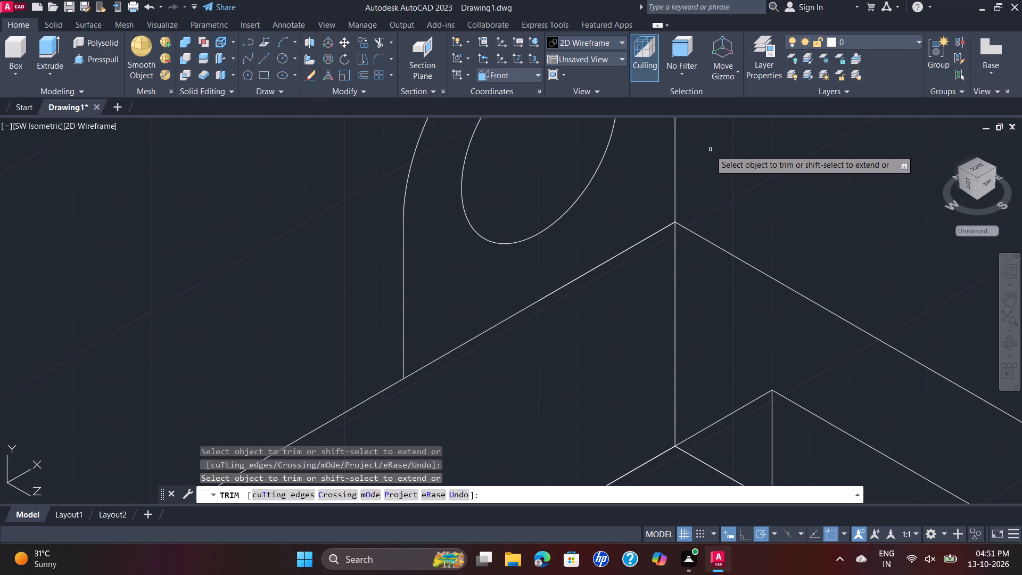
{"action": "scroll", "coordinate": [622, 138], "scroll_direction": "down", "scroll_amount": 1}
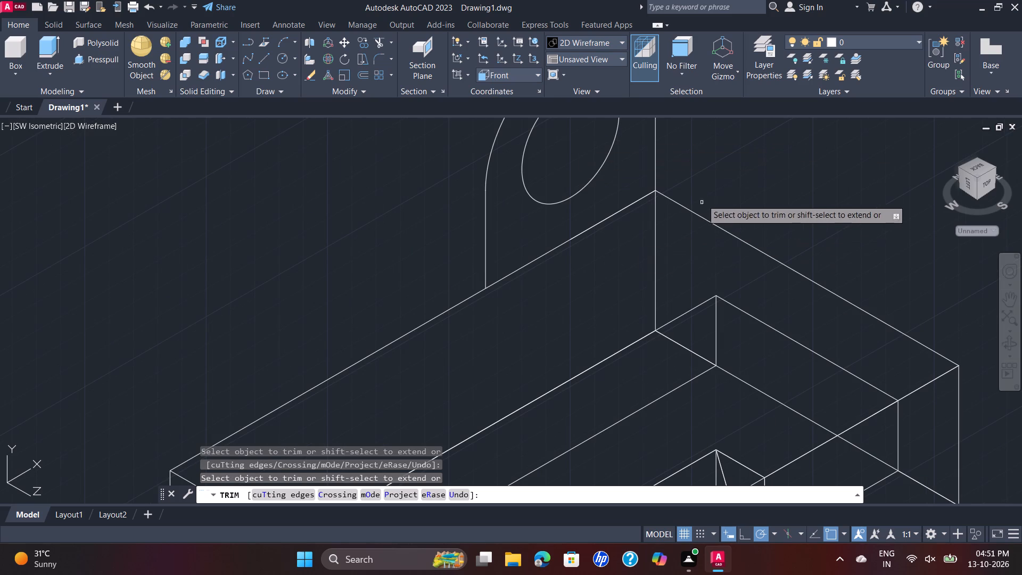
{"action": "scroll", "coordinate": [713, 191], "scroll_direction": "down", "scroll_amount": 1}
{"action": "key", "text": "Escape"}
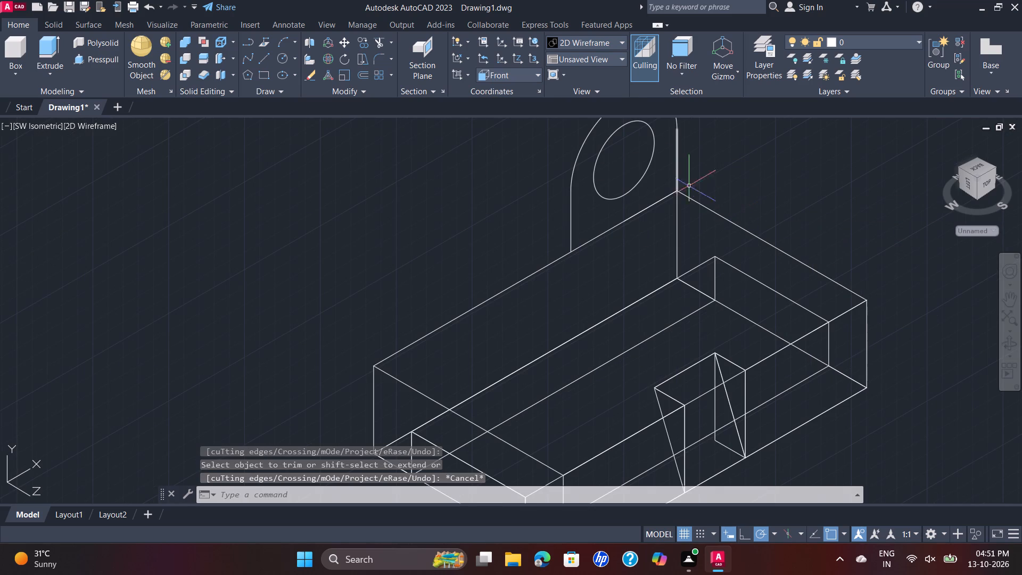
Join the support profile's two vertical lines, its top arc and the short line on the rear top edge into one outline.
{"action": "left_click", "coordinate": [89, 56]}
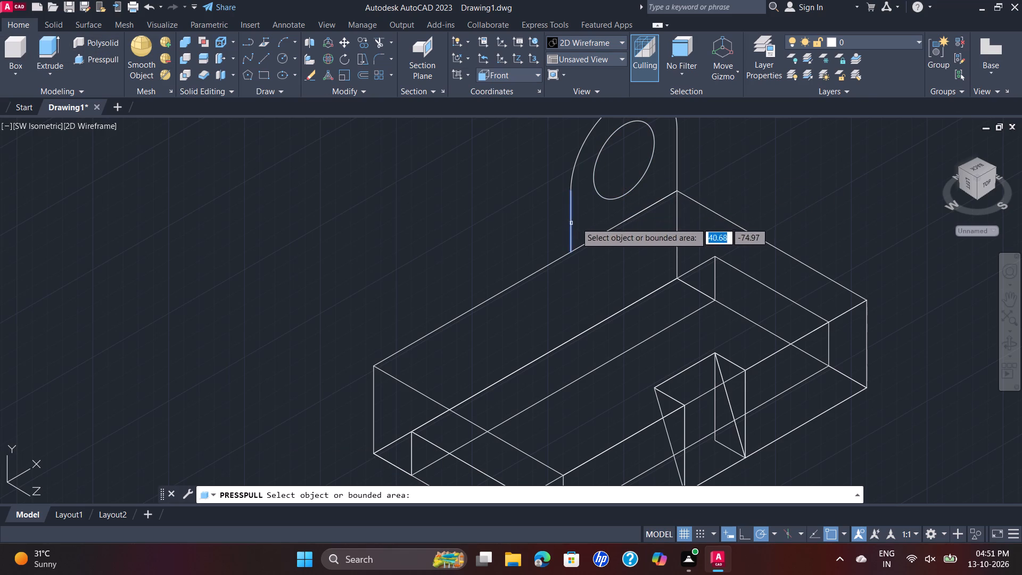
{"action": "key", "text": "Escape"}
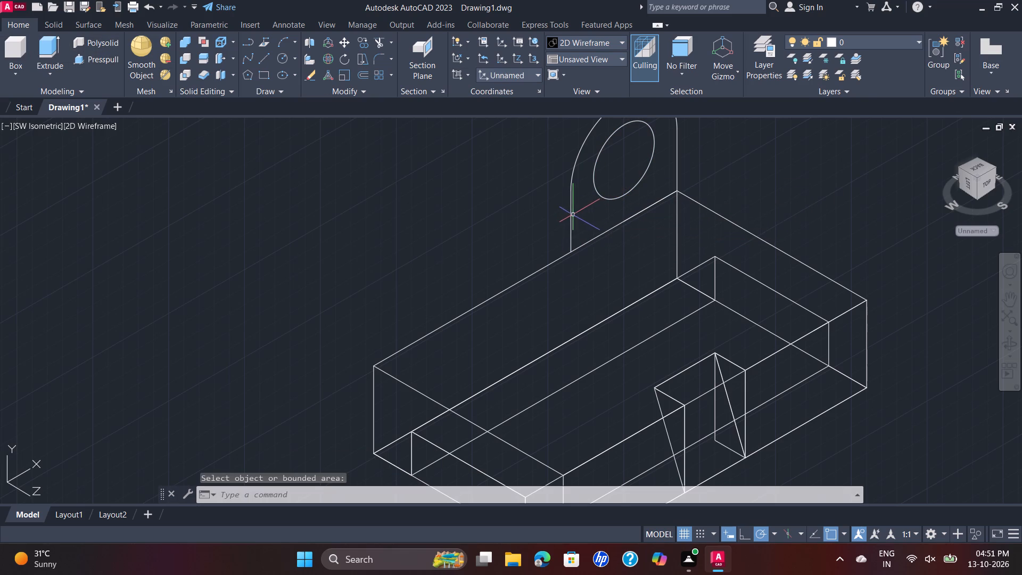
{"action": "left_click", "coordinate": [571, 215]}
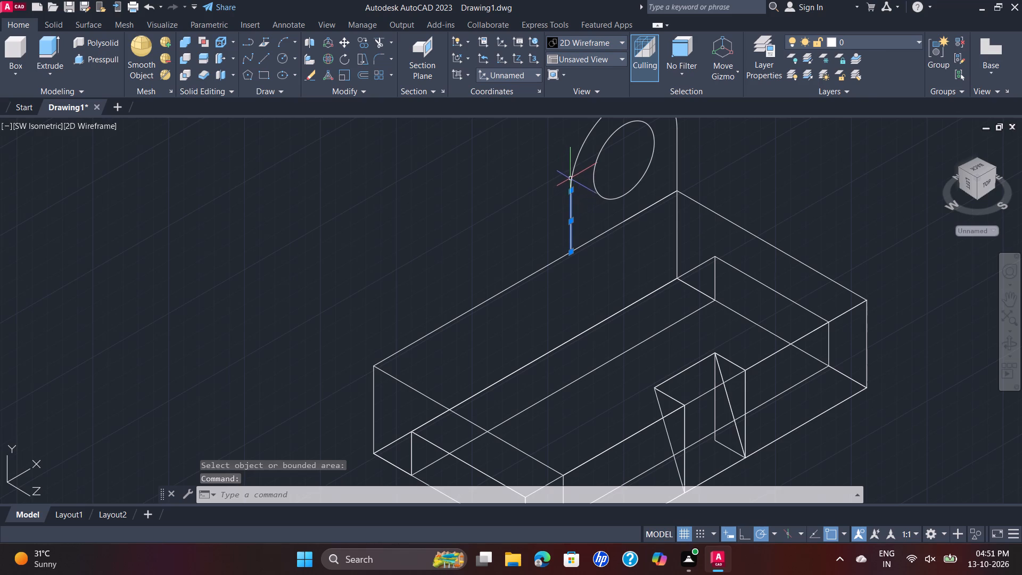
{"action": "left_click", "coordinate": [573, 172]}
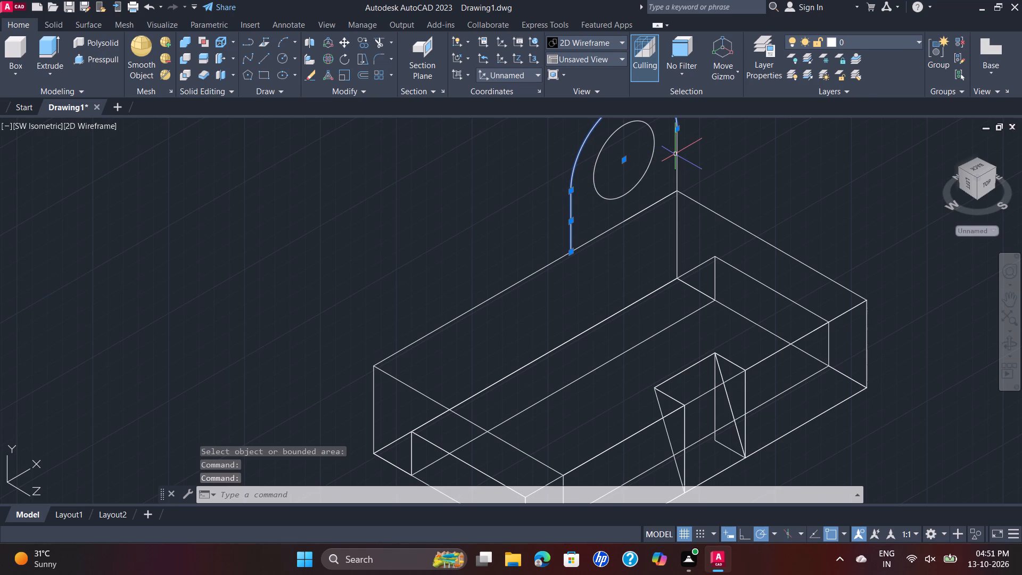
{"action": "left_click", "coordinate": [678, 155]}
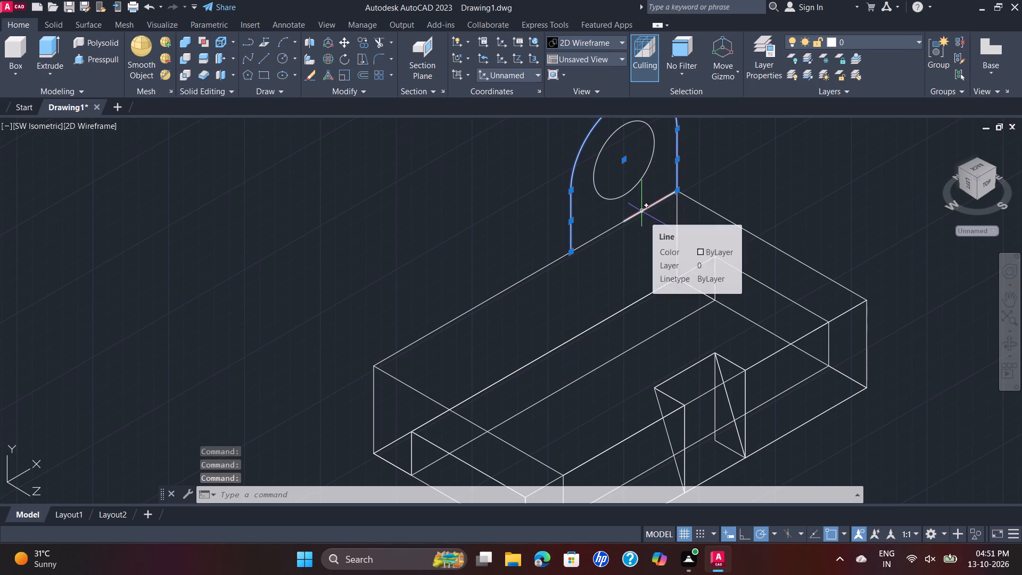
{"action": "left_click", "coordinate": [641, 211]}
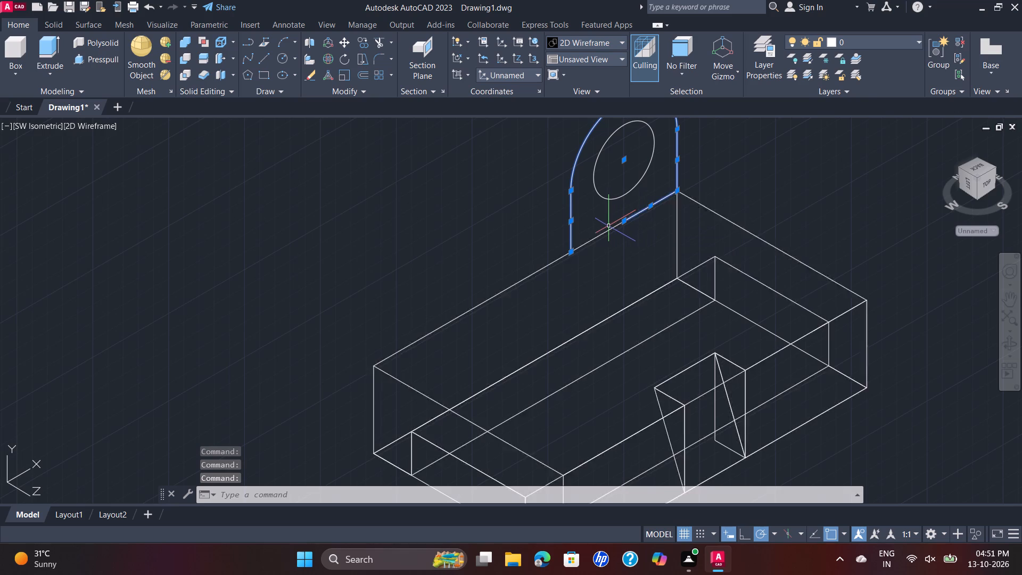
{"action": "left_click", "coordinate": [608, 229]}
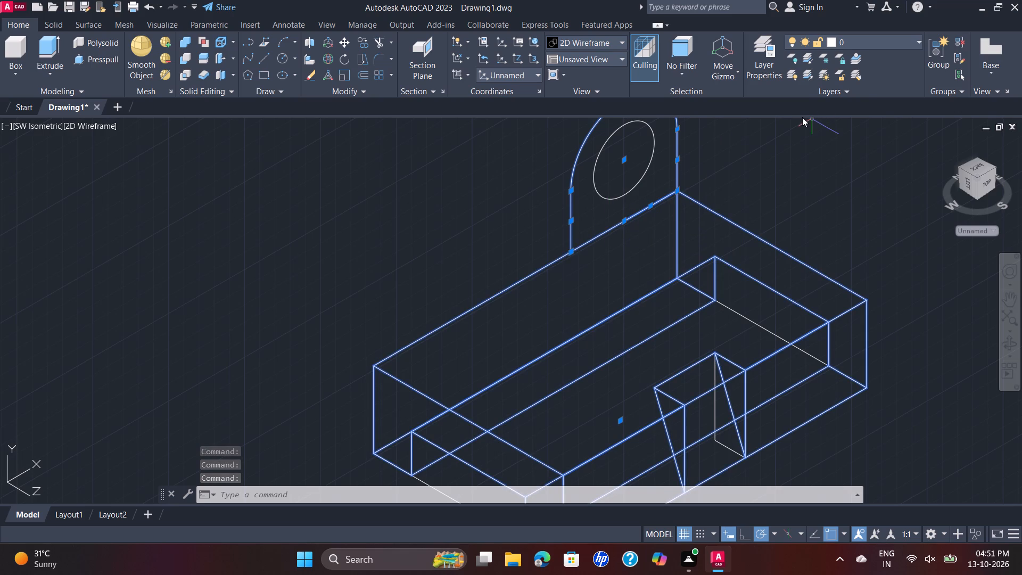
{"action": "key", "text": "j"}
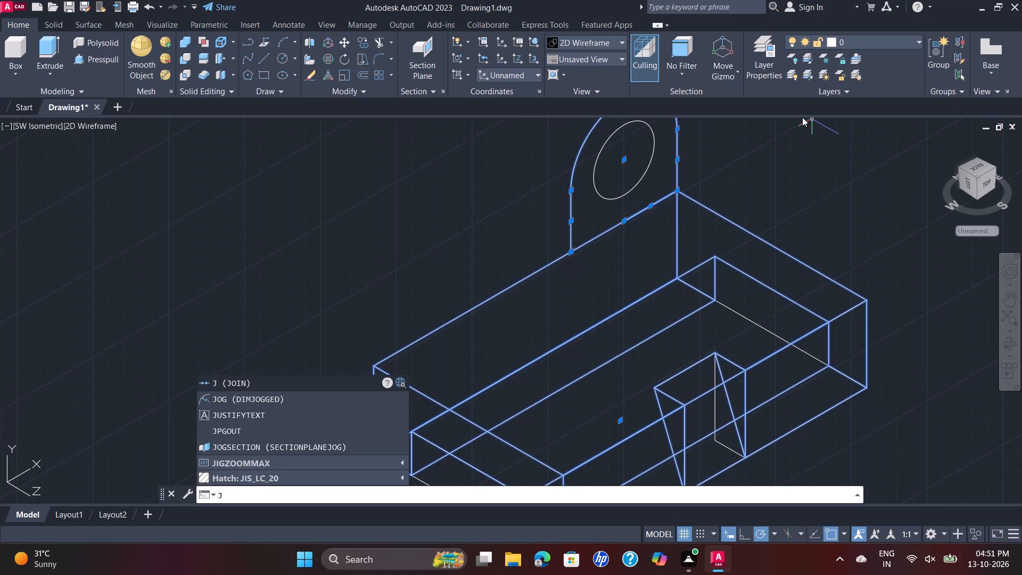
{"action": "key", "text": "Return"}
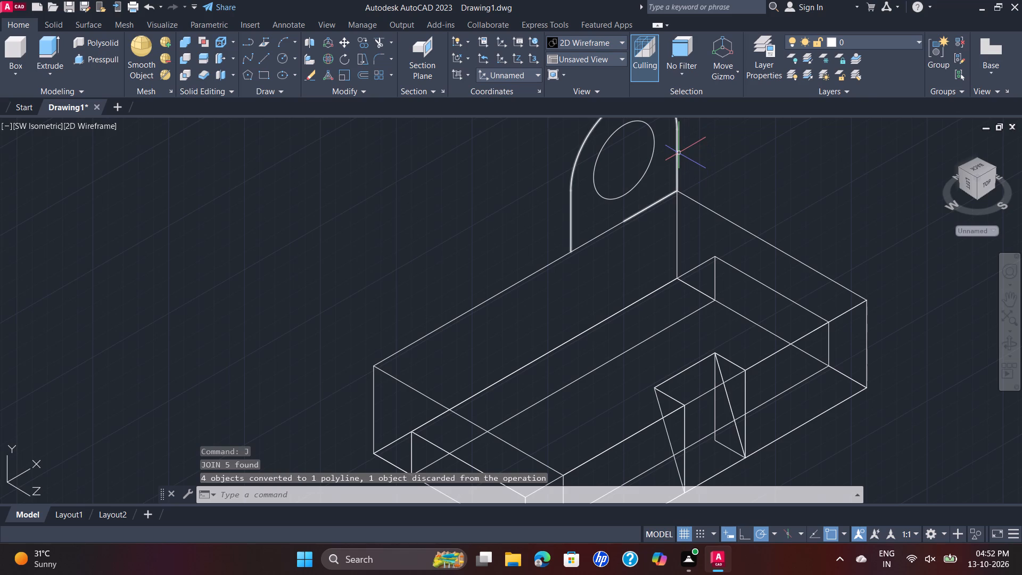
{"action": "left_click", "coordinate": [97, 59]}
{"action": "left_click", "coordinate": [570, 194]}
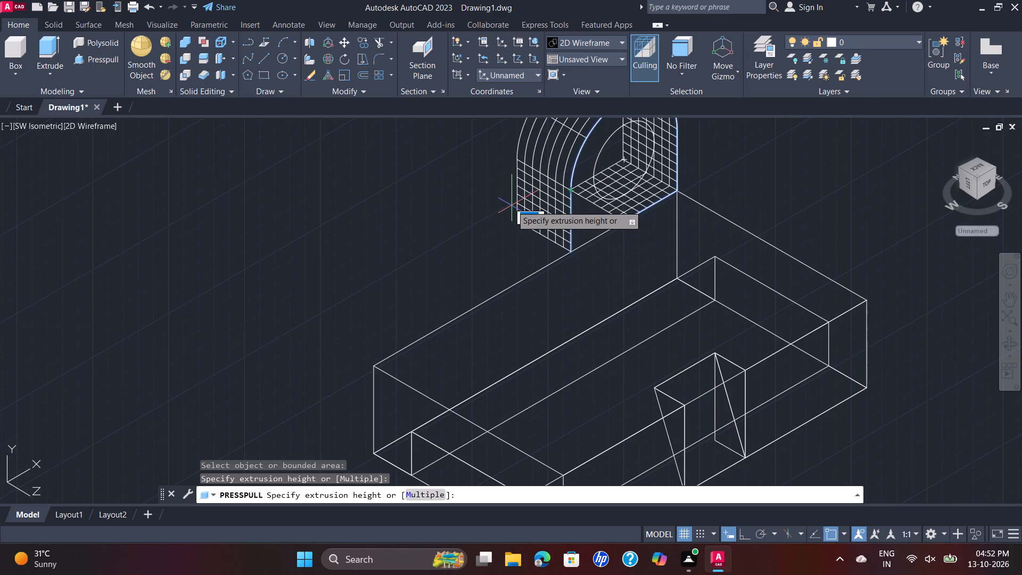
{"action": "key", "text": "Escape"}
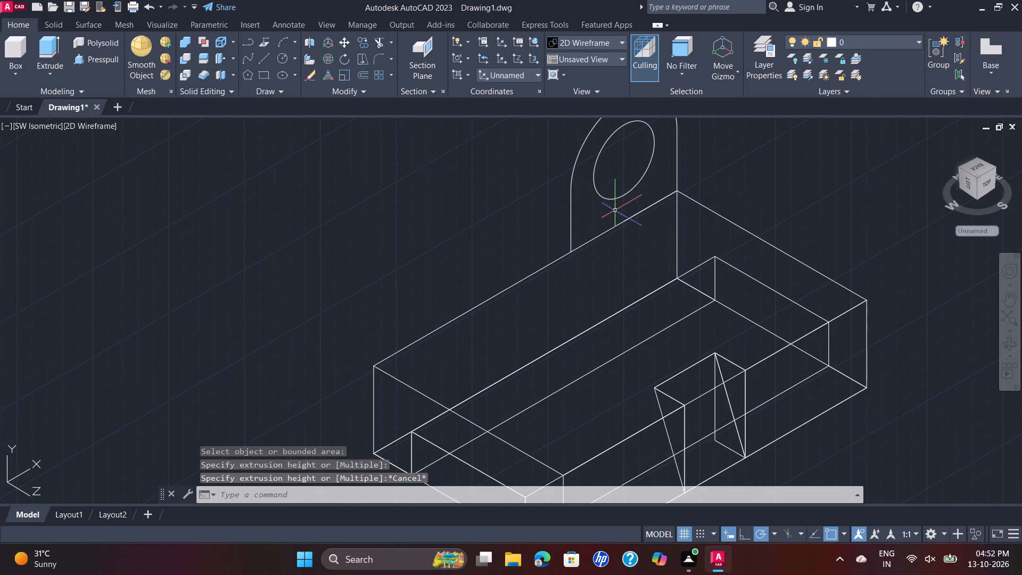
Close the support profile with a line along the rear top edge, from the near vertical side's lower end to the block's far top corner.
{"action": "scroll", "coordinate": [608, 213], "scroll_direction": "up", "scroll_amount": 2}
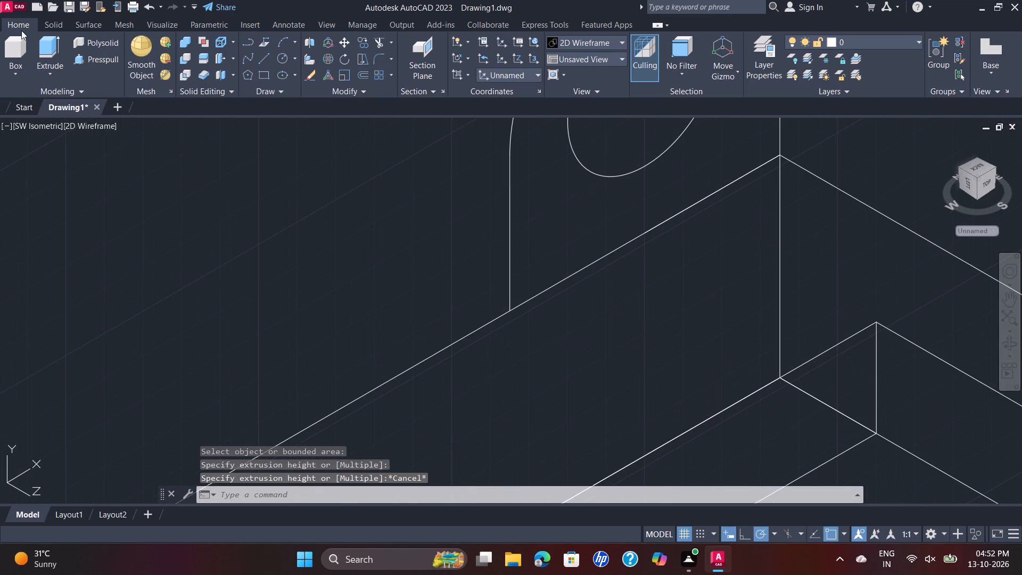
{"action": "left_click", "coordinate": [267, 61]}
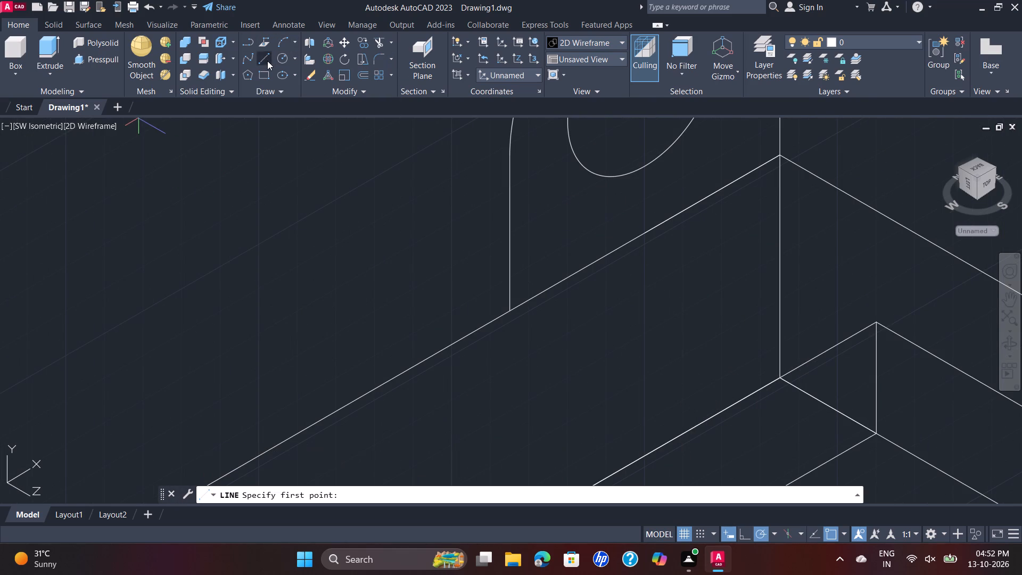
{"action": "left_click", "coordinate": [510, 307]}
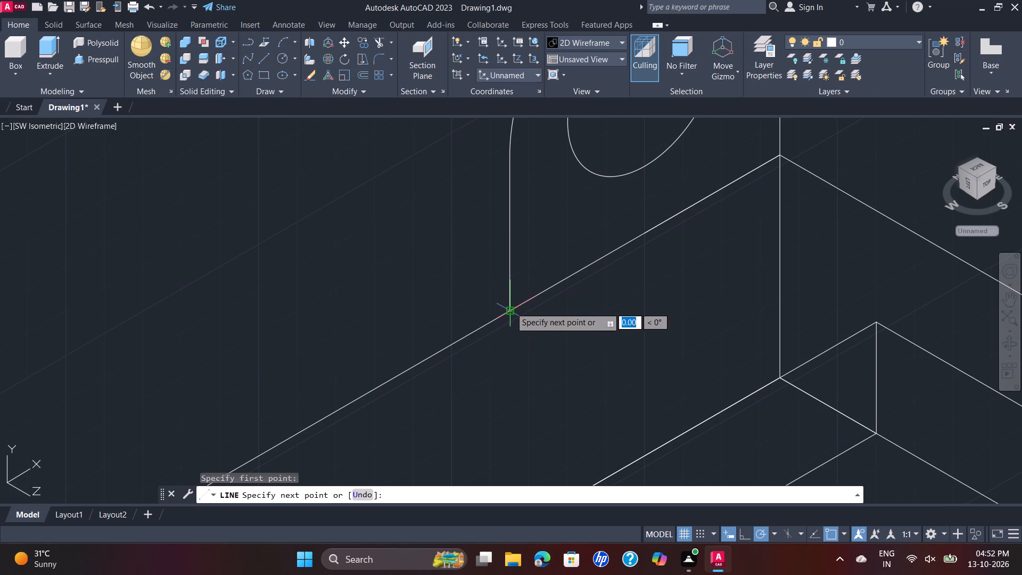
{"action": "left_click", "coordinate": [780, 155]}
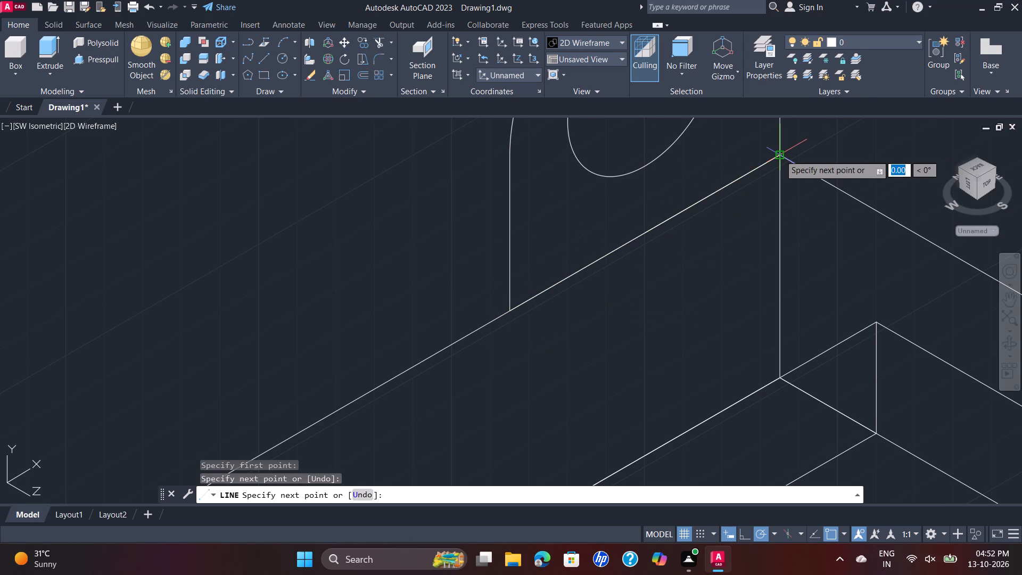
{"action": "key", "text": "Escape"}
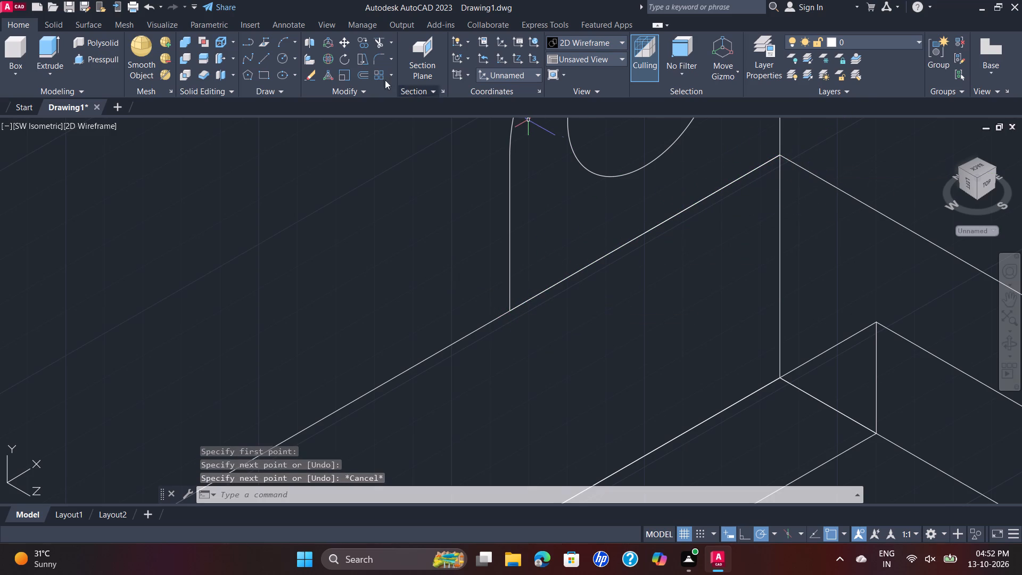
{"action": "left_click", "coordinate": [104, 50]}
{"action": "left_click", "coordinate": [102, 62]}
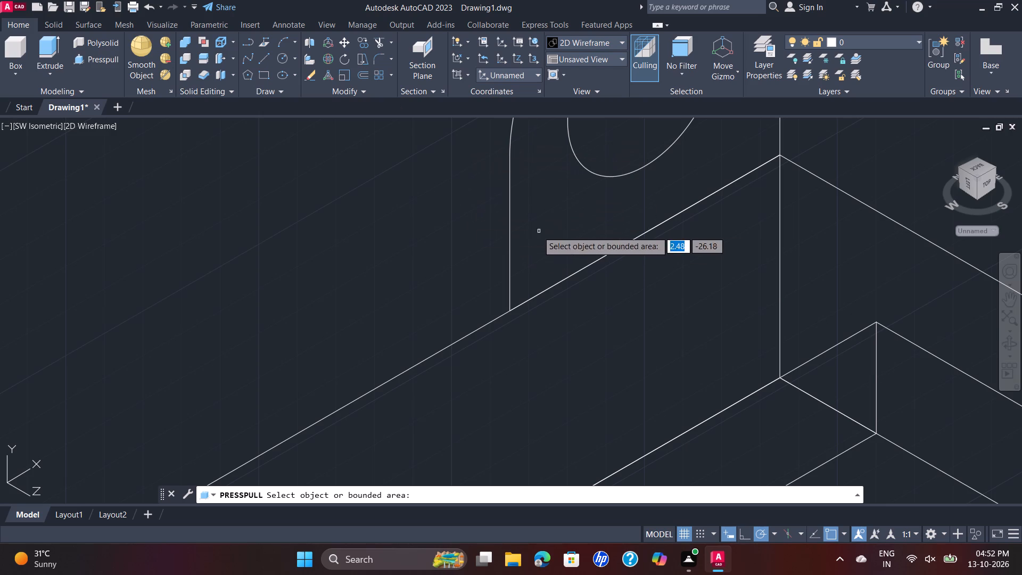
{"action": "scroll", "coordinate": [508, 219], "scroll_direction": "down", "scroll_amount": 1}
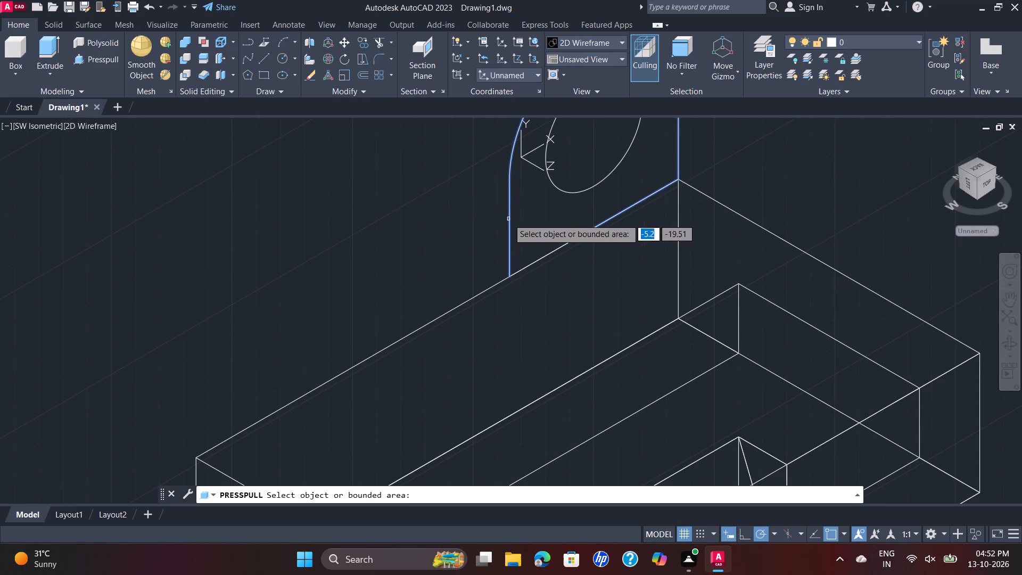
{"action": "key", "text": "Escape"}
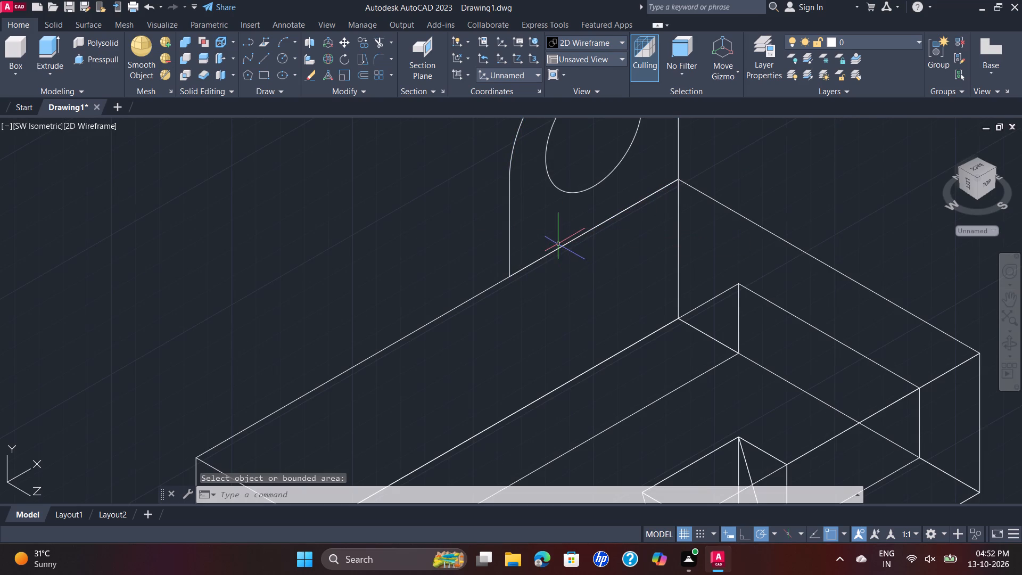
Join the closing line on the rear top edge to the rest of the support profile's outline.
{"action": "left_click", "coordinate": [559, 249]}
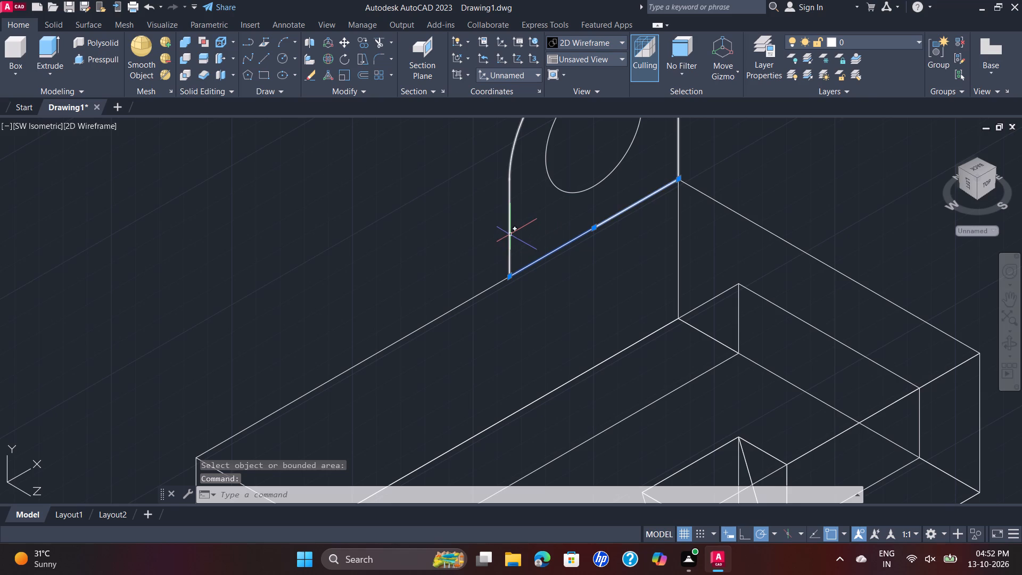
{"action": "left_click", "coordinate": [510, 234]}
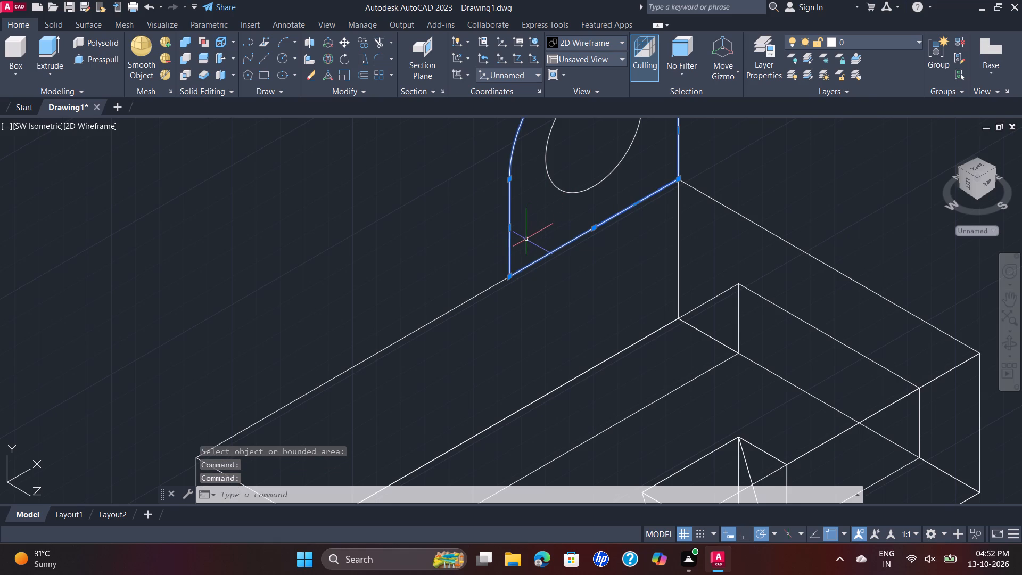
{"action": "key", "text": "j"}
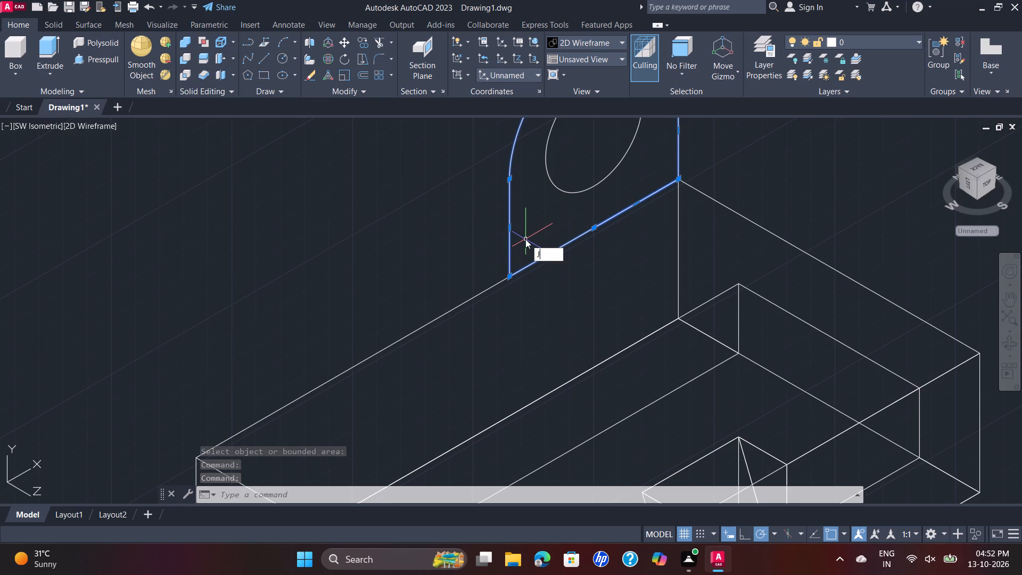
{"action": "key", "text": "Return"}
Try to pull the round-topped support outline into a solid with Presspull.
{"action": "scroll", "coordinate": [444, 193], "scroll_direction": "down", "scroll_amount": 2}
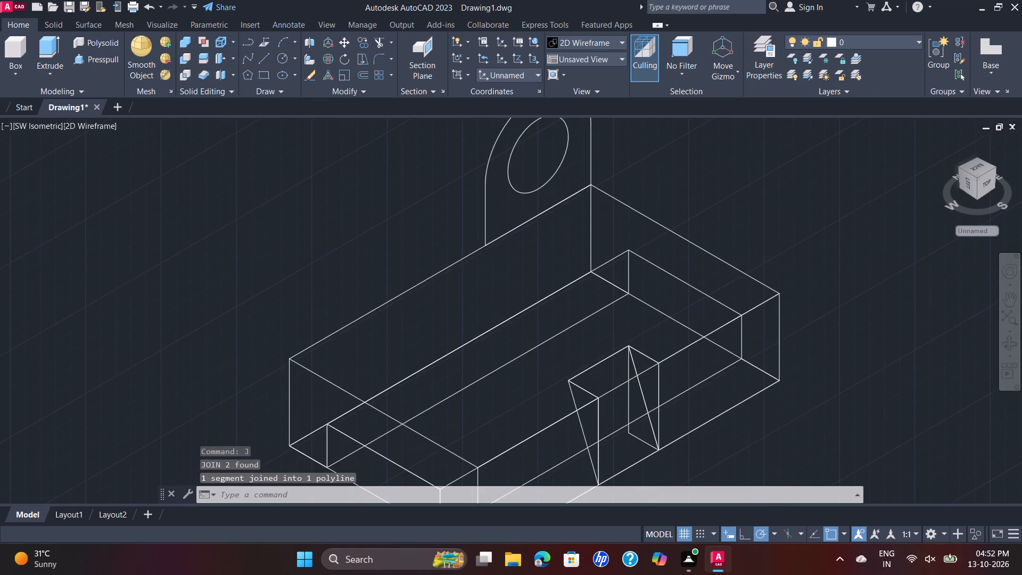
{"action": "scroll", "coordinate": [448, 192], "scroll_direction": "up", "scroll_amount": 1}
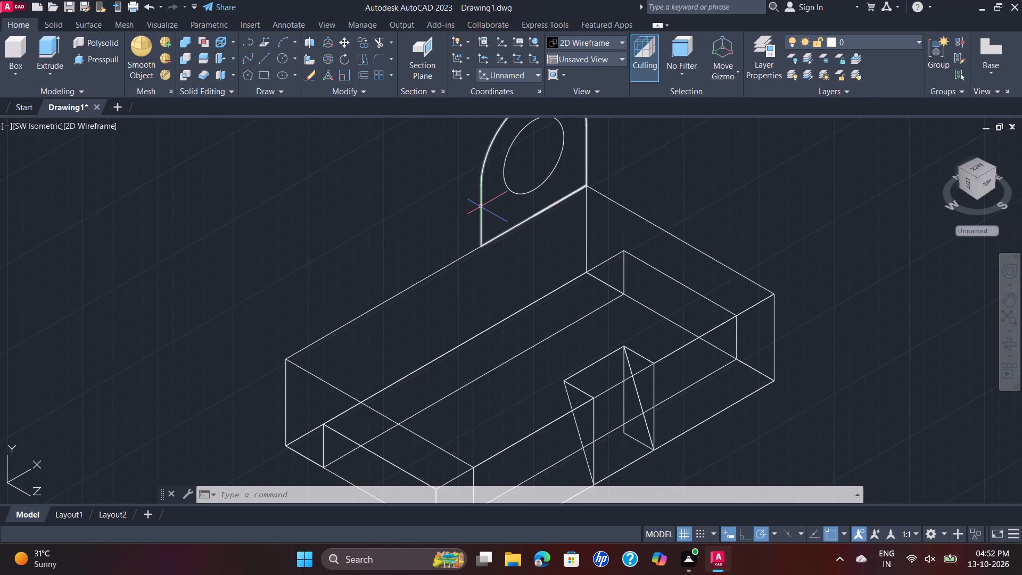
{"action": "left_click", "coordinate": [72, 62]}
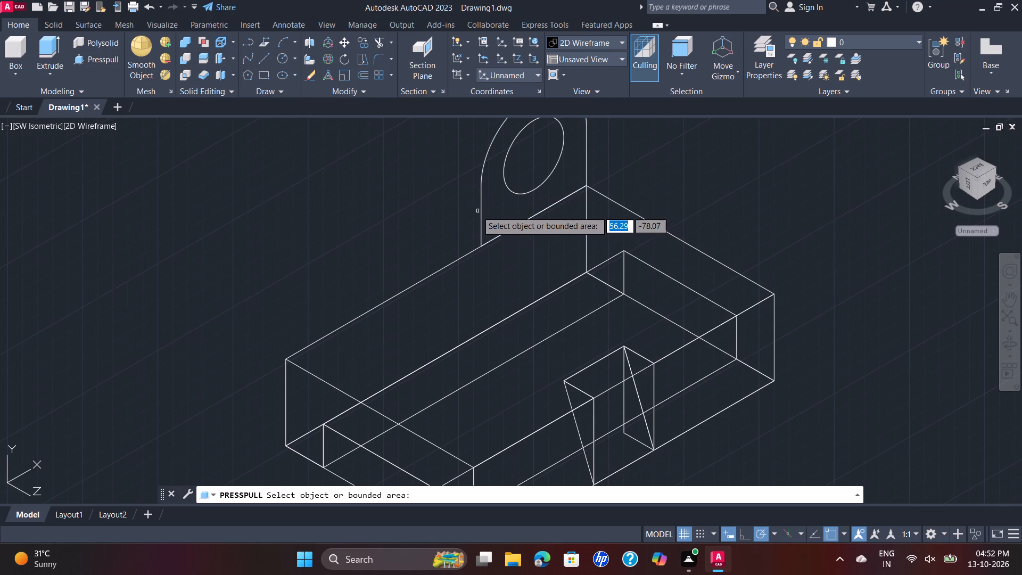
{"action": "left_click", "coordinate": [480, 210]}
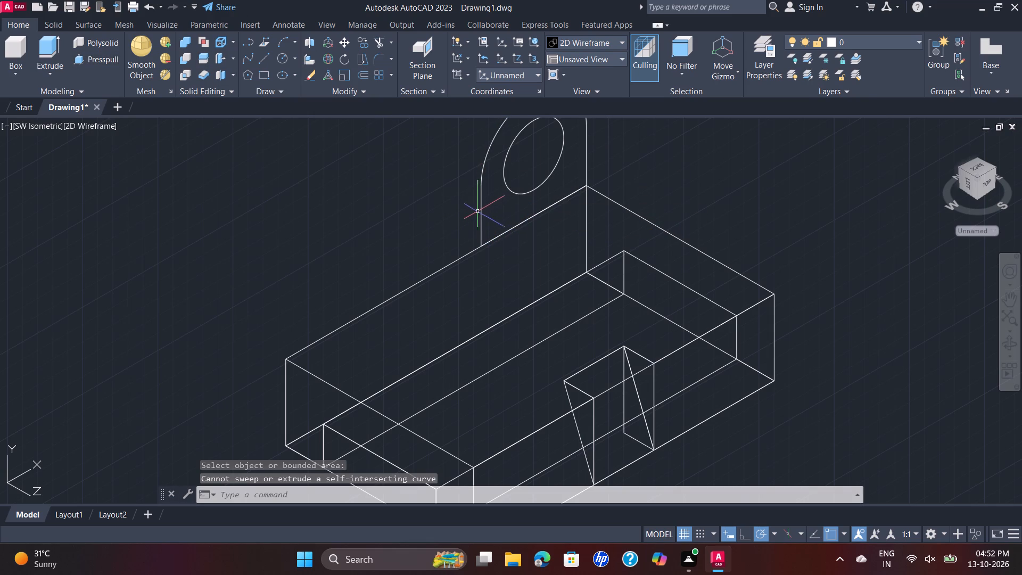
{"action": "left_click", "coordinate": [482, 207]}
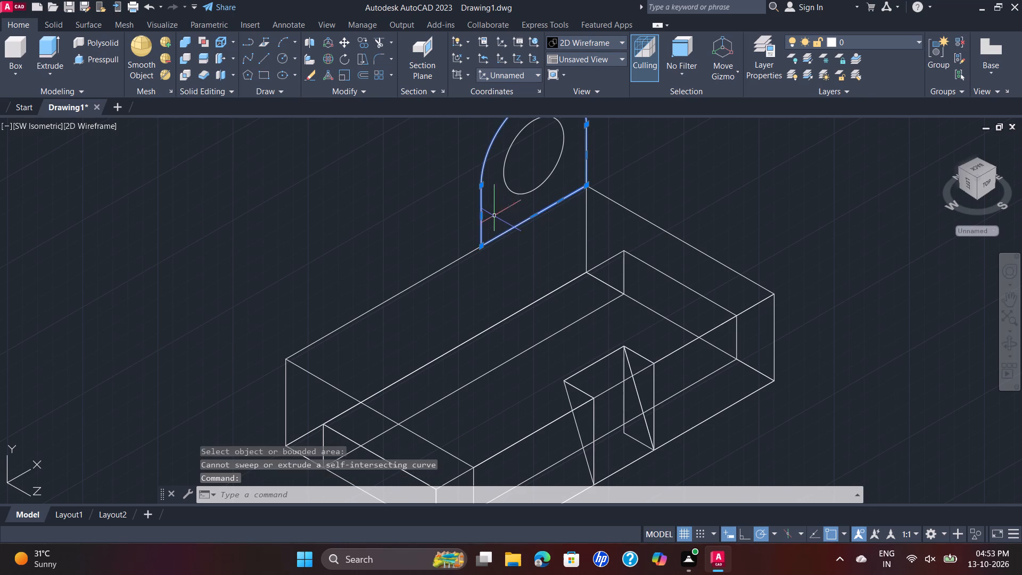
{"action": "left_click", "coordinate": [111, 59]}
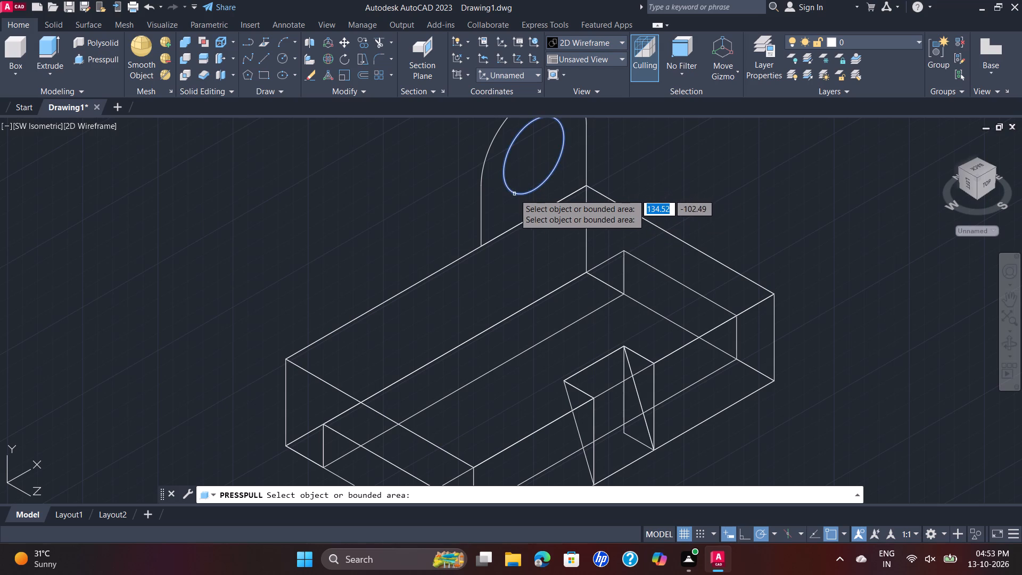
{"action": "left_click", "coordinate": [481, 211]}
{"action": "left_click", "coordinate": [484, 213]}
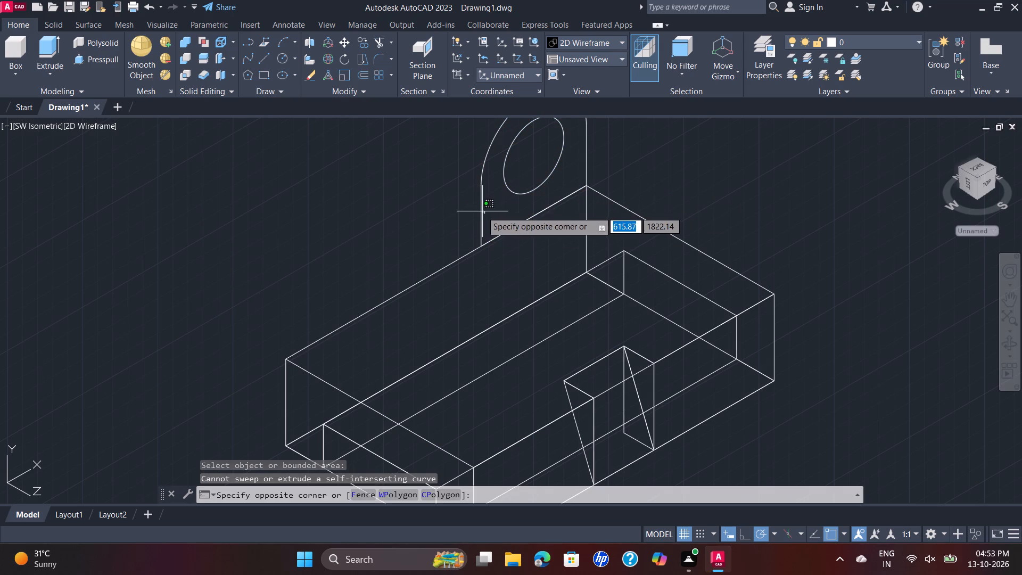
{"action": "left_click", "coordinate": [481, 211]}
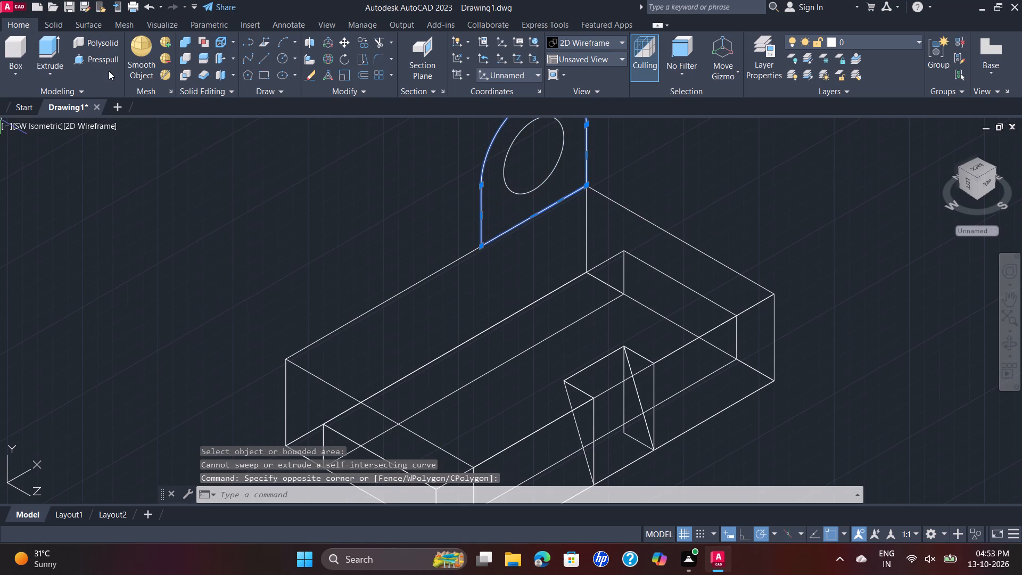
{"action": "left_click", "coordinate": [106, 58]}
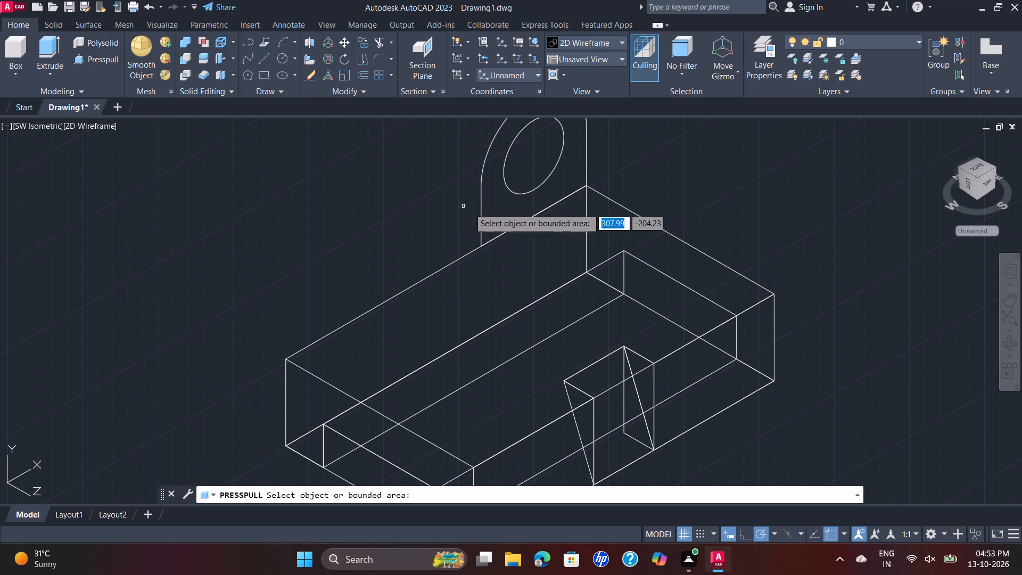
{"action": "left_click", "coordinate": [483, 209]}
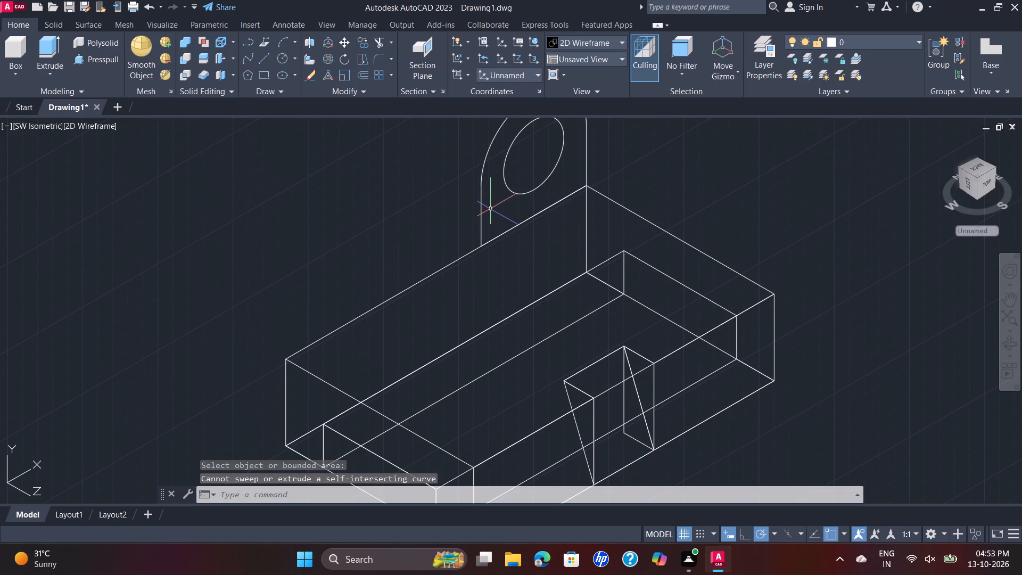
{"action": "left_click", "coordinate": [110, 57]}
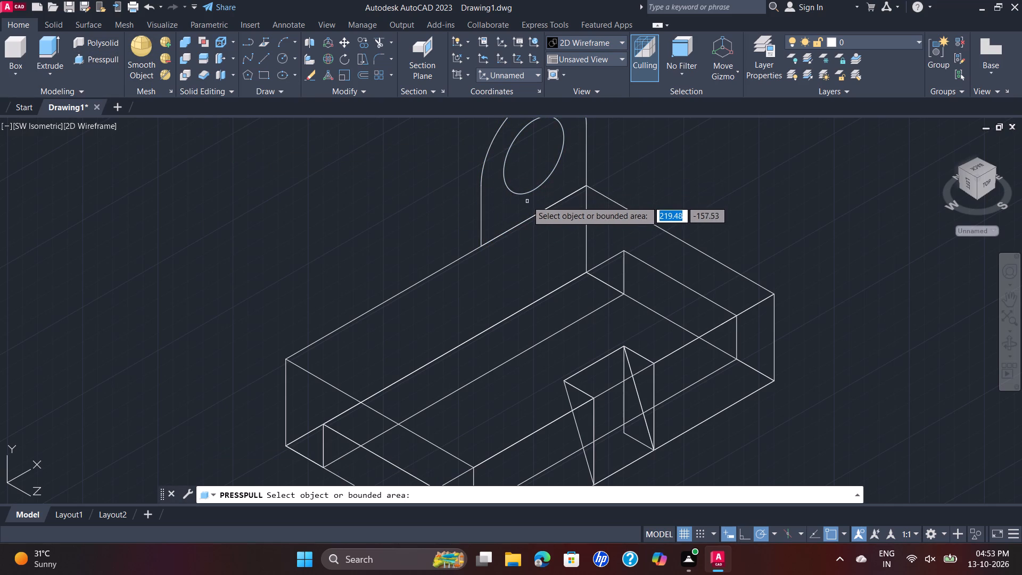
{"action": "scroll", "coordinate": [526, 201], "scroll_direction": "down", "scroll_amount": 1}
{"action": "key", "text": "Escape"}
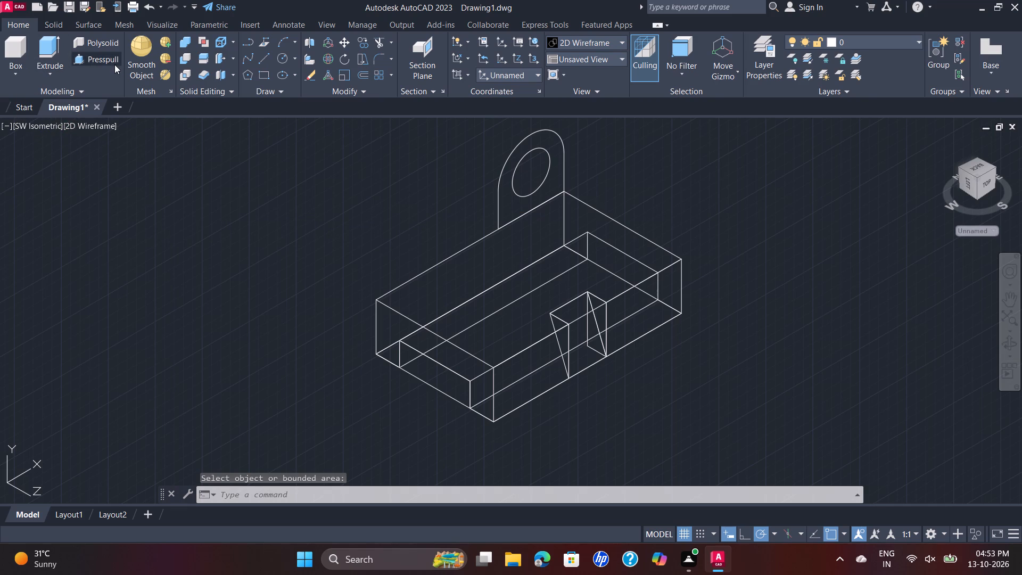
Set the viewport's visual style to Shades of Gray.
{"action": "left_click", "coordinate": [92, 124]}
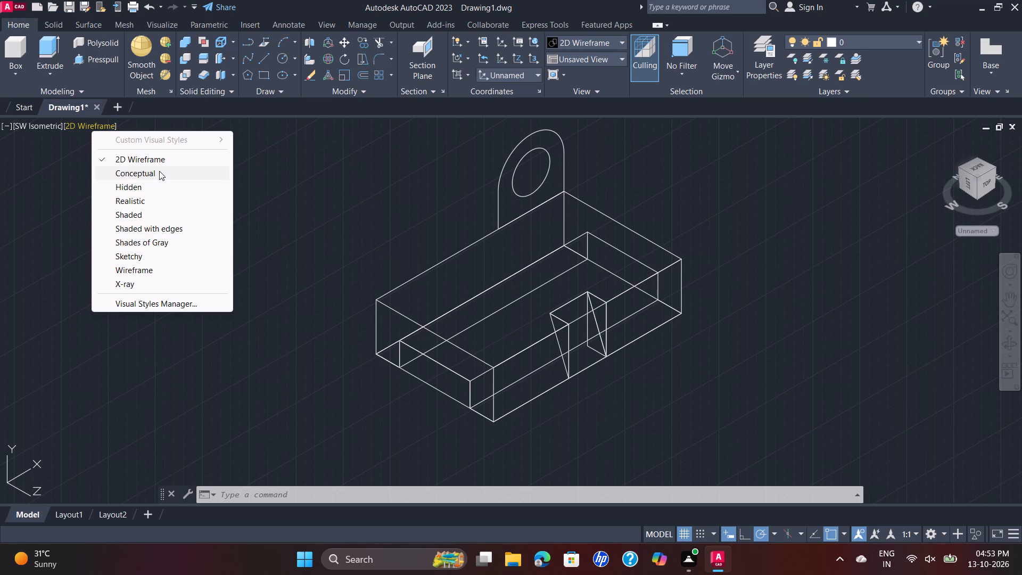
{"action": "left_click", "coordinate": [174, 245]}
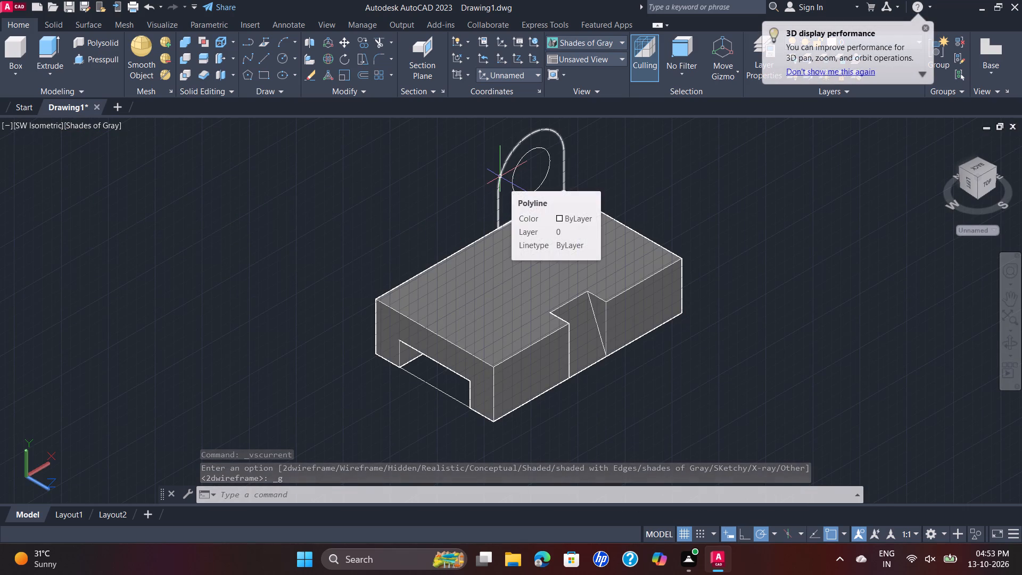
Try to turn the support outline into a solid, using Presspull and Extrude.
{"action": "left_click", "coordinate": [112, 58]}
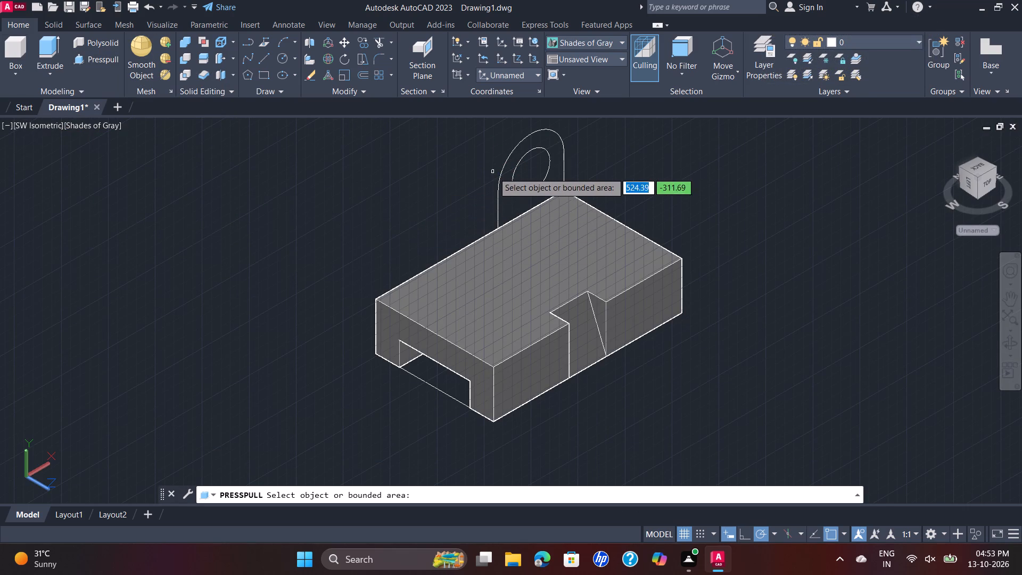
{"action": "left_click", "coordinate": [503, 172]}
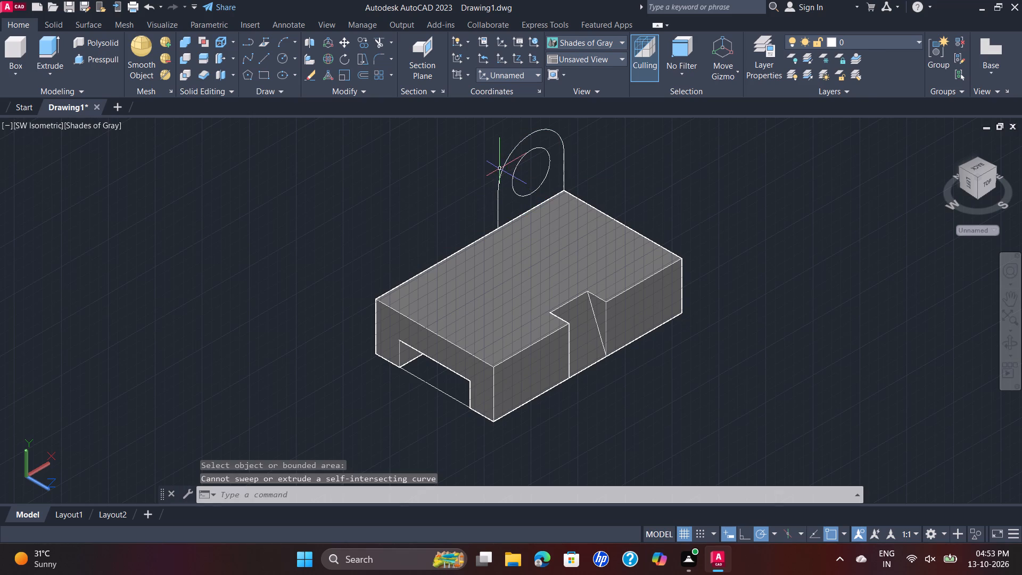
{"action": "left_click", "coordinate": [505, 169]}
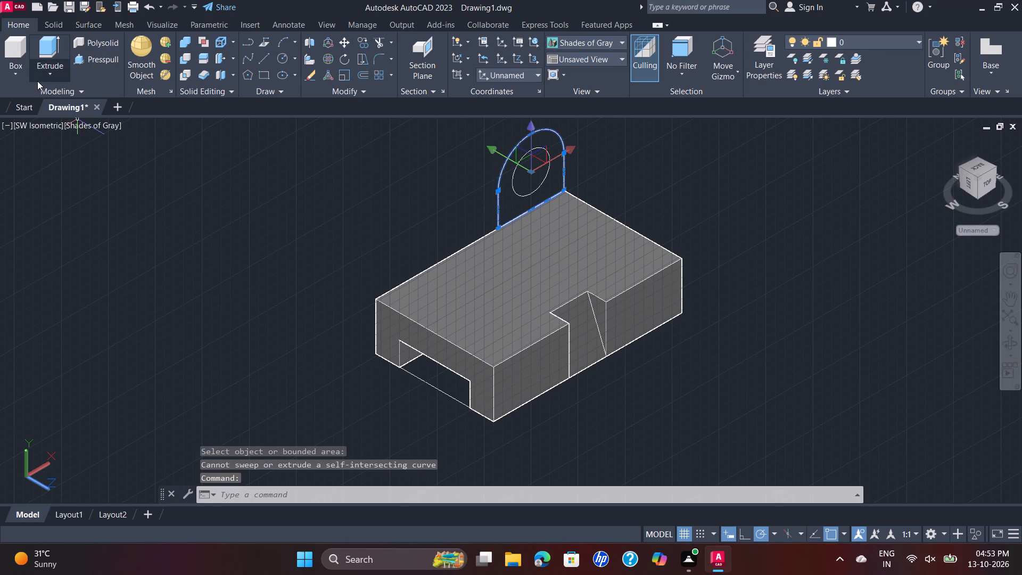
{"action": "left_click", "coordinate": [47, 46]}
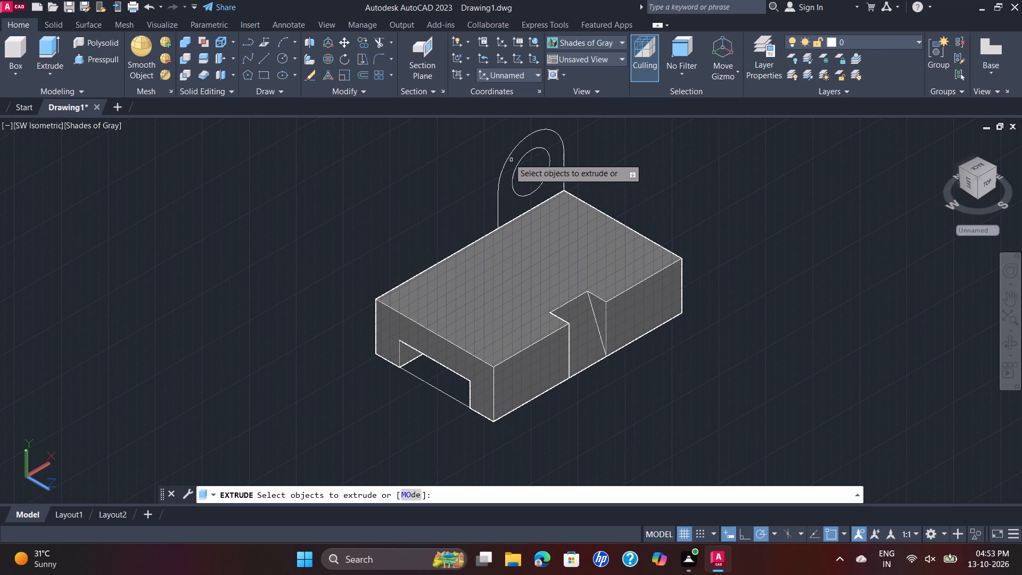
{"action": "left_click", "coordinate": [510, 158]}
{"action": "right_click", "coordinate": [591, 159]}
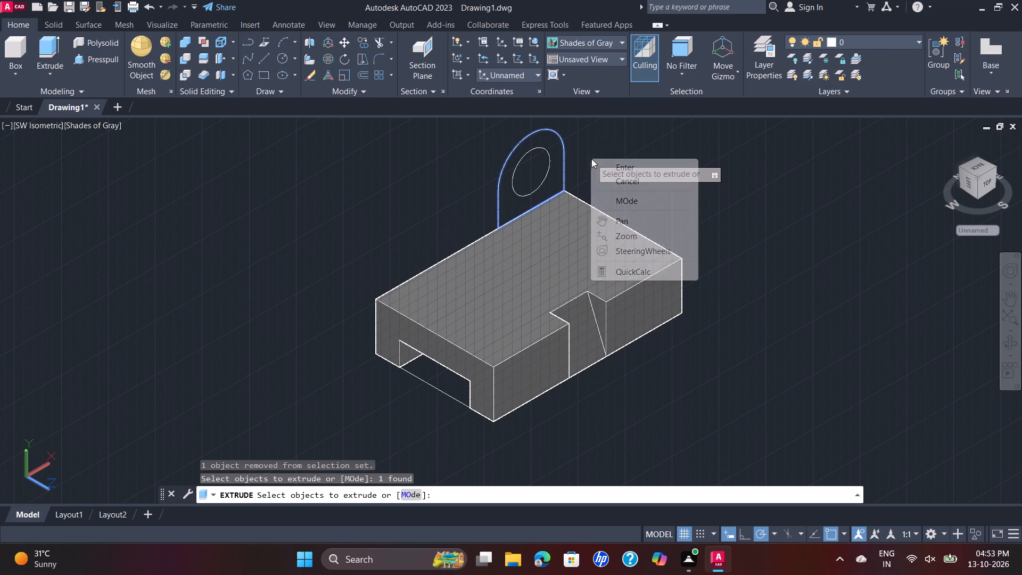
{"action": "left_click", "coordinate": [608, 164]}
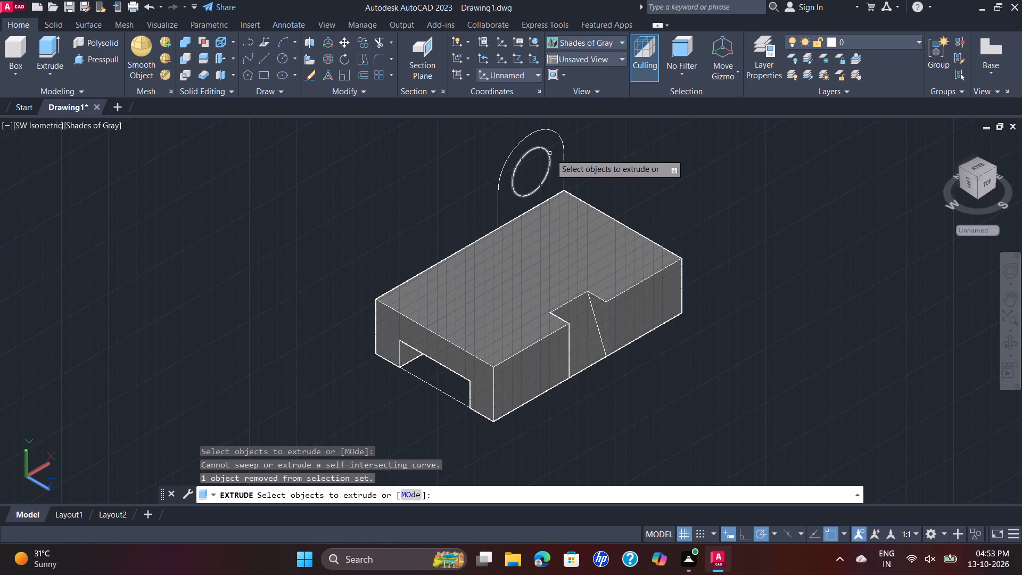
Presspull the bore circle inside the support profile by 50, forming a cylinder that extends over the base block.
{"action": "left_click", "coordinate": [550, 154]}
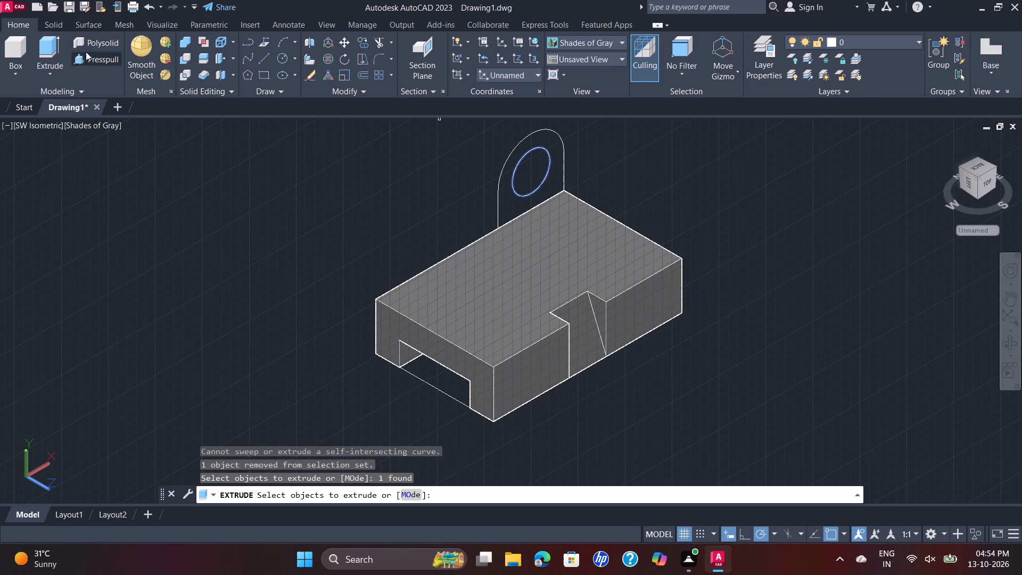
{"action": "left_click", "coordinate": [86, 52]}
{"action": "left_click", "coordinate": [528, 168]}
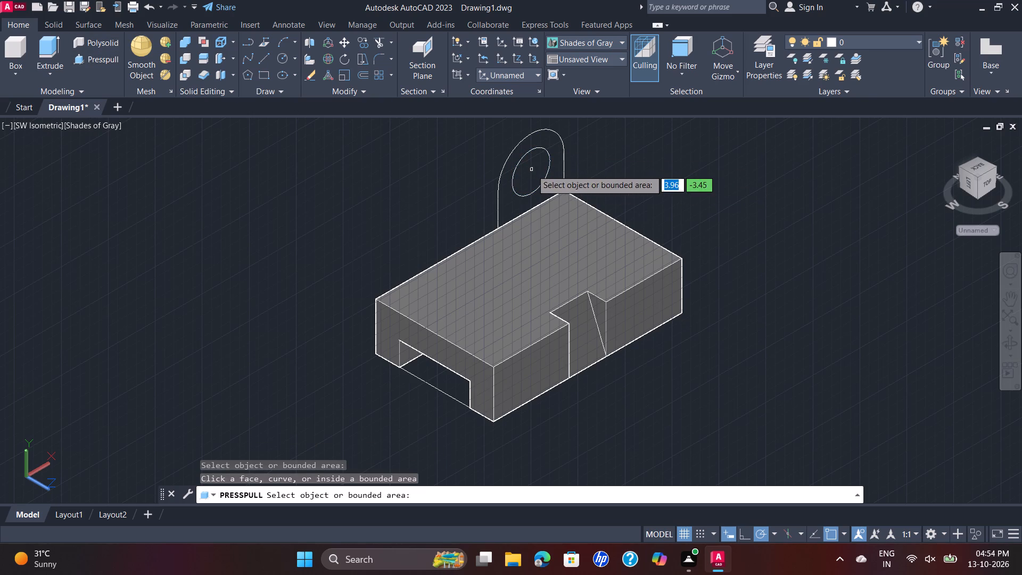
{"action": "left_click", "coordinate": [547, 177]}
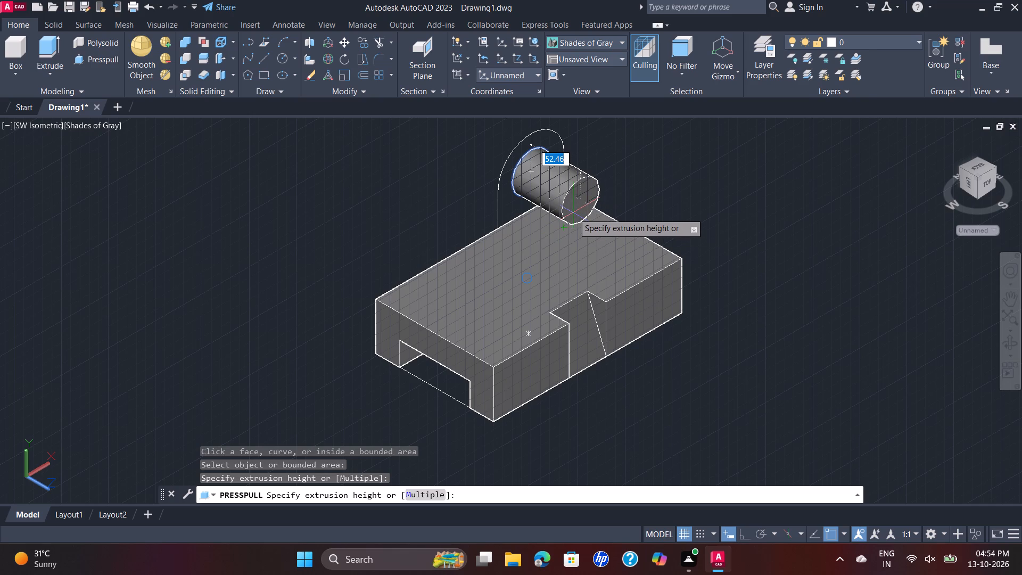
{"action": "type", "text": "50"}
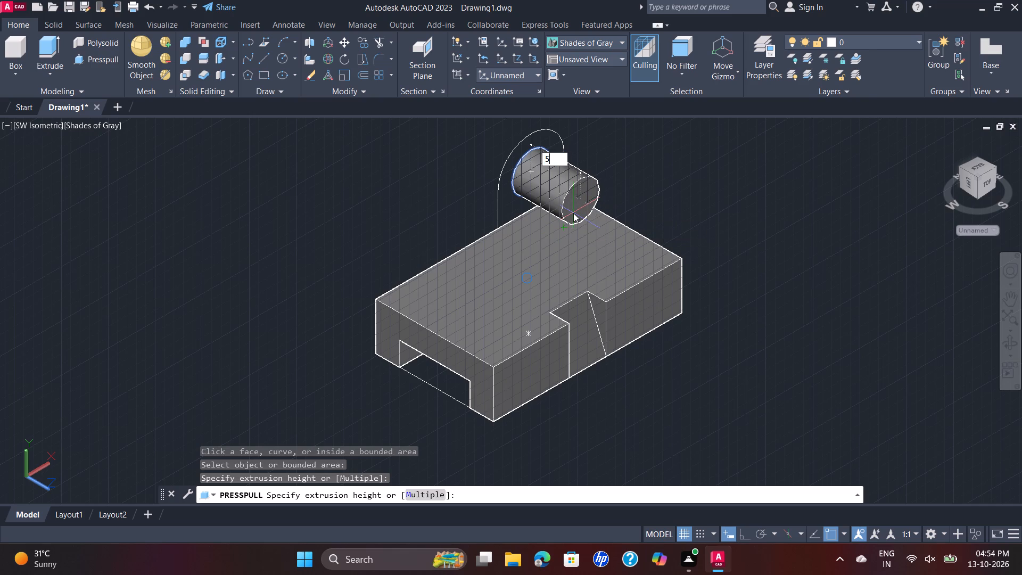
{"action": "key", "text": "Return"}
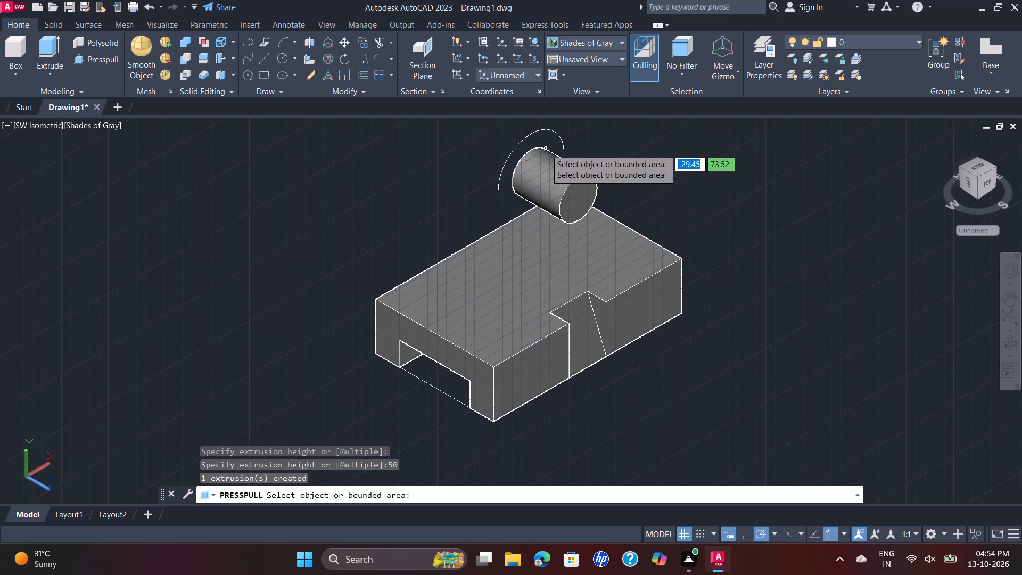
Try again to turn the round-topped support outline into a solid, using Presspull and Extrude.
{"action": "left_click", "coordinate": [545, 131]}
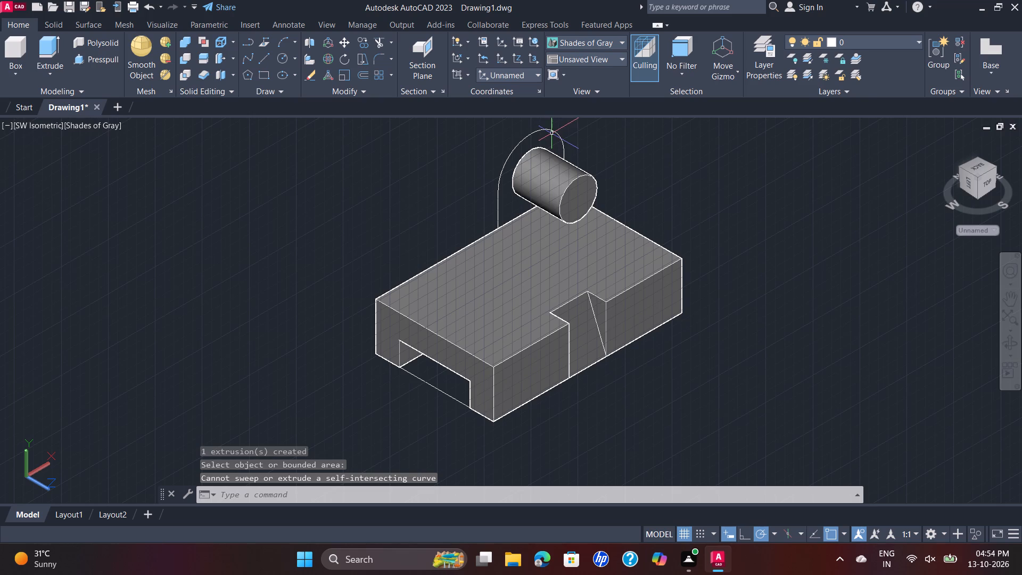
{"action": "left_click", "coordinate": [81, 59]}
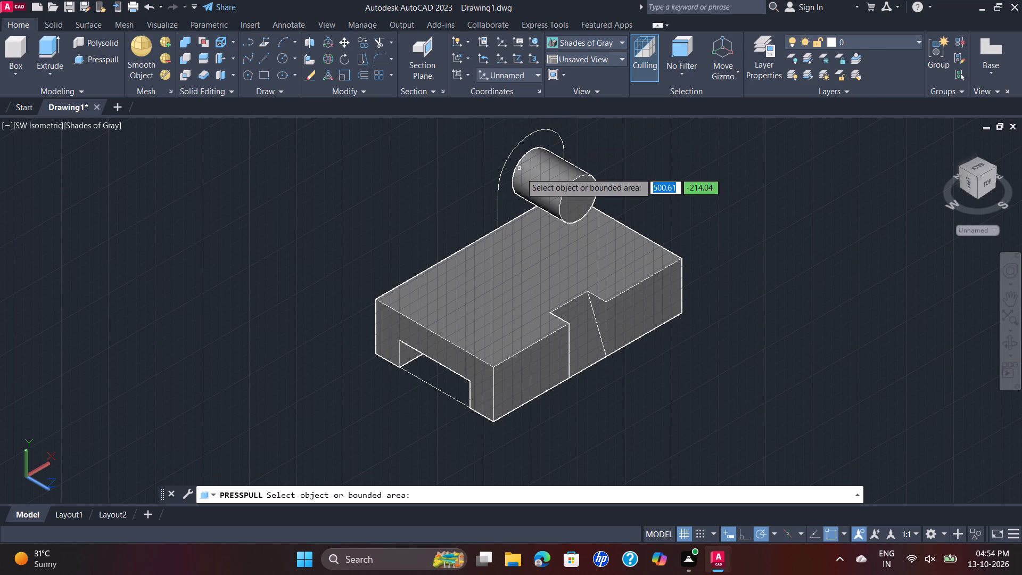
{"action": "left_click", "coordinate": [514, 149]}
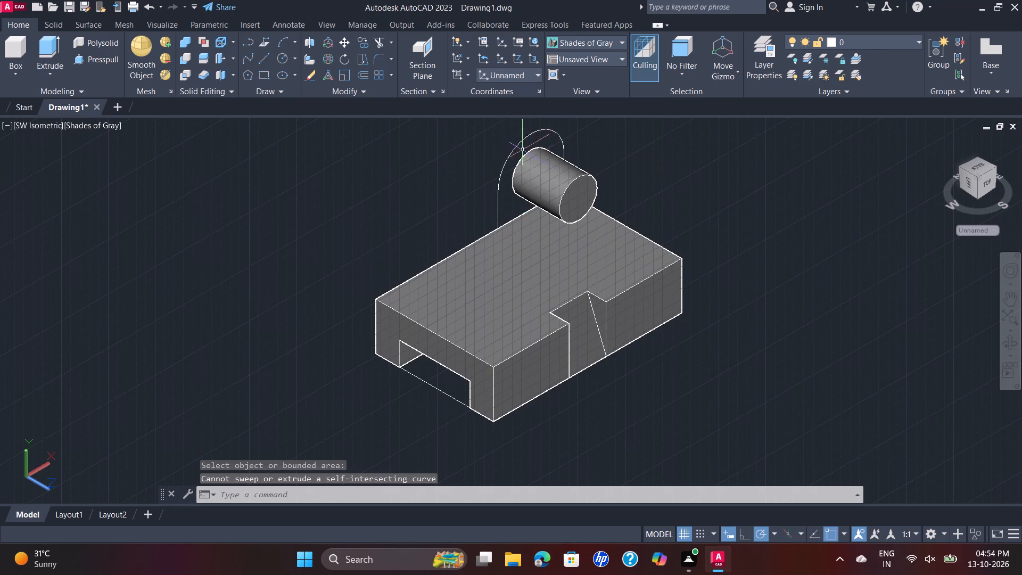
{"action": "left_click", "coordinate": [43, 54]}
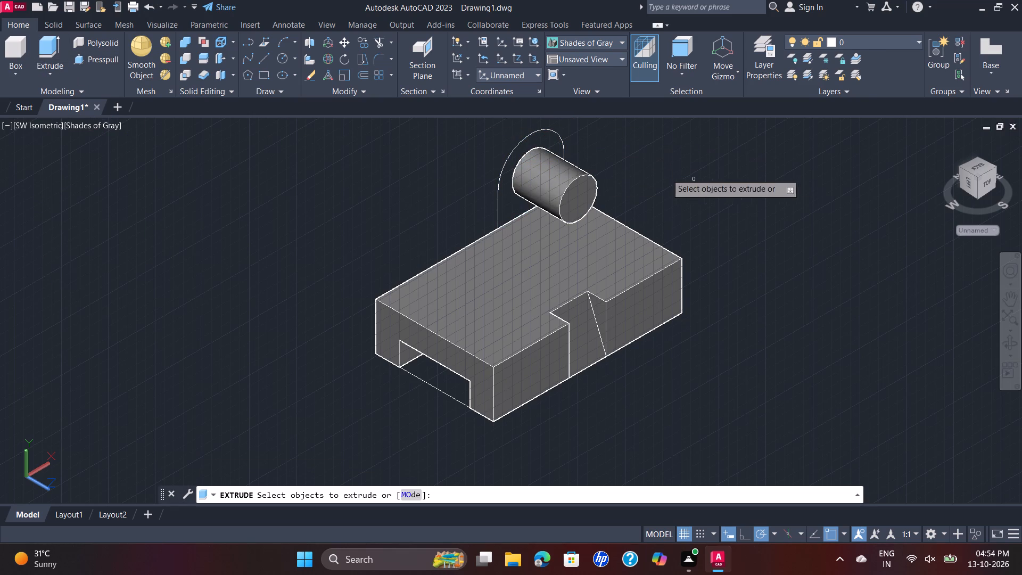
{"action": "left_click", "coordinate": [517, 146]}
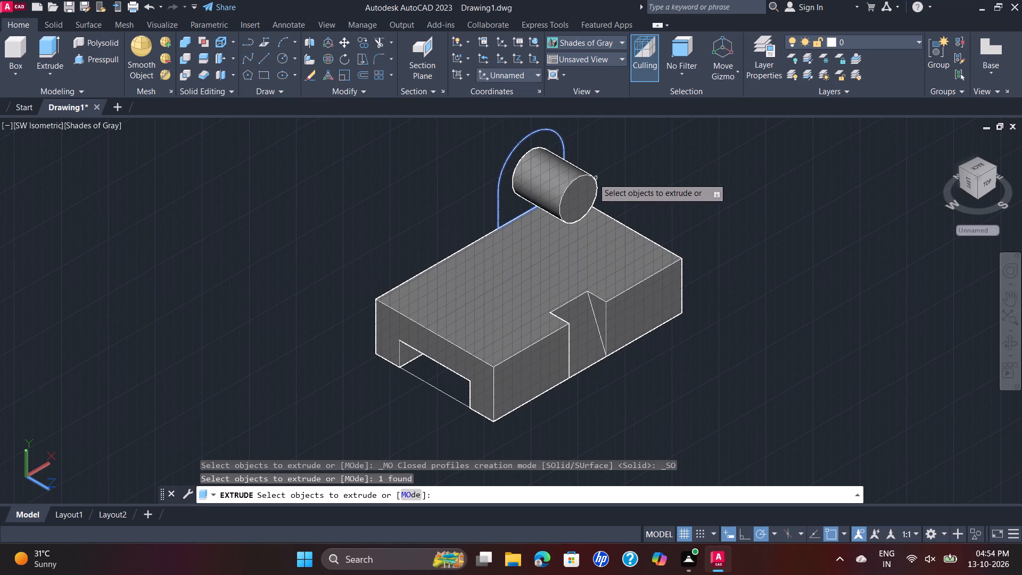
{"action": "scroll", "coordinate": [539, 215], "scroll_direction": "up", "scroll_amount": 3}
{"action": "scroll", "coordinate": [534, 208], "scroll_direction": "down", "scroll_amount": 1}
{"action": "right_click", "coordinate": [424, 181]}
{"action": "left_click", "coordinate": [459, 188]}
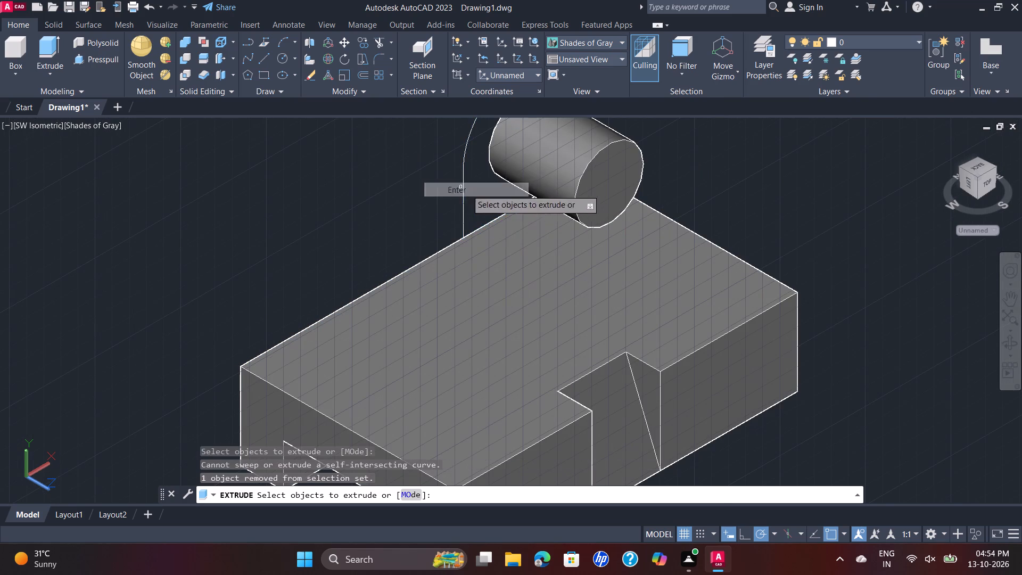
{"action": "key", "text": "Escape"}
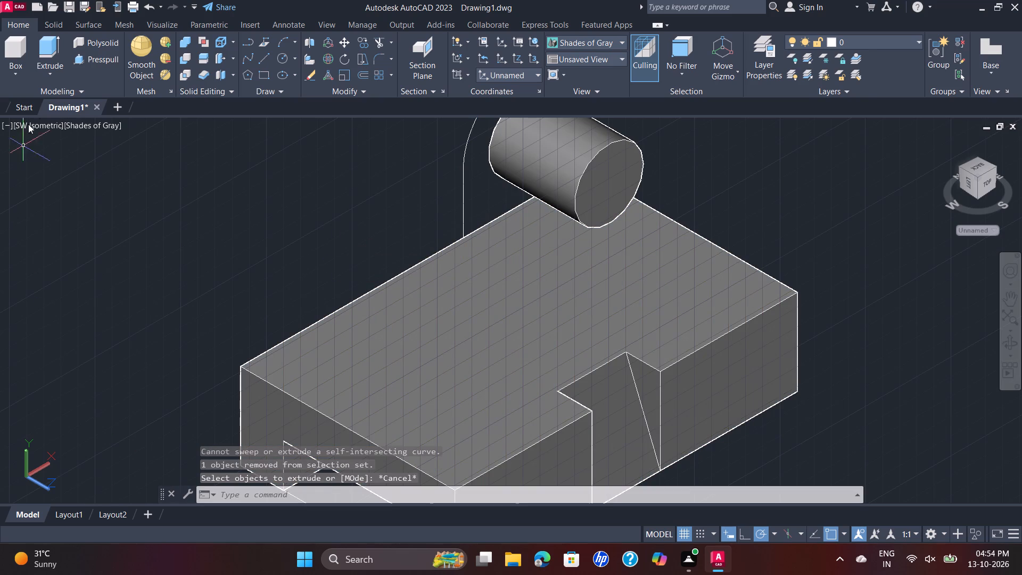
Set the viewport's visual style to 2D Wireframe.
{"action": "left_click", "coordinate": [92, 131]}
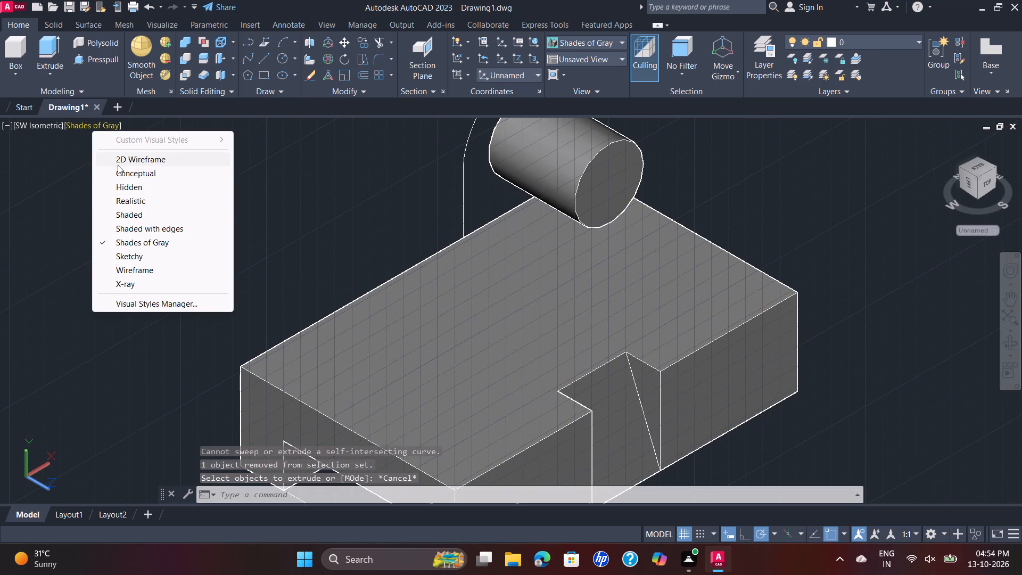
{"action": "left_click", "coordinate": [133, 157]}
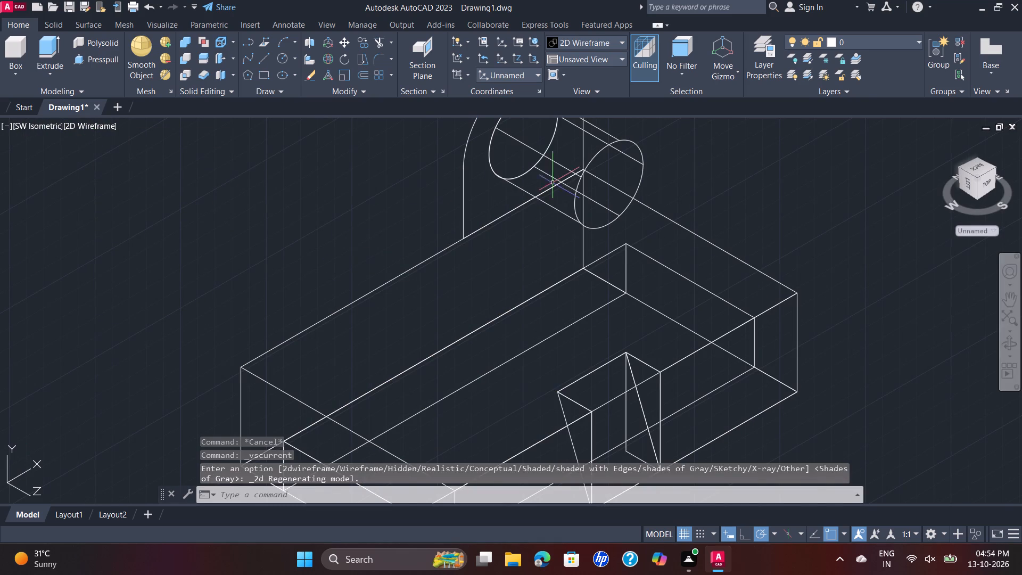
Delete the round-topped support outline and the extruded cylinder, keeping the bore circle.
{"action": "scroll", "coordinate": [639, 165], "scroll_direction": "up", "scroll_amount": 1}
{"action": "scroll", "coordinate": [589, 165], "scroll_direction": "up", "scroll_amount": 2}
{"action": "scroll", "coordinate": [524, 188], "scroll_direction": "up", "scroll_amount": 2}
{"action": "scroll", "coordinate": [474, 166], "scroll_direction": "up", "scroll_amount": 2}
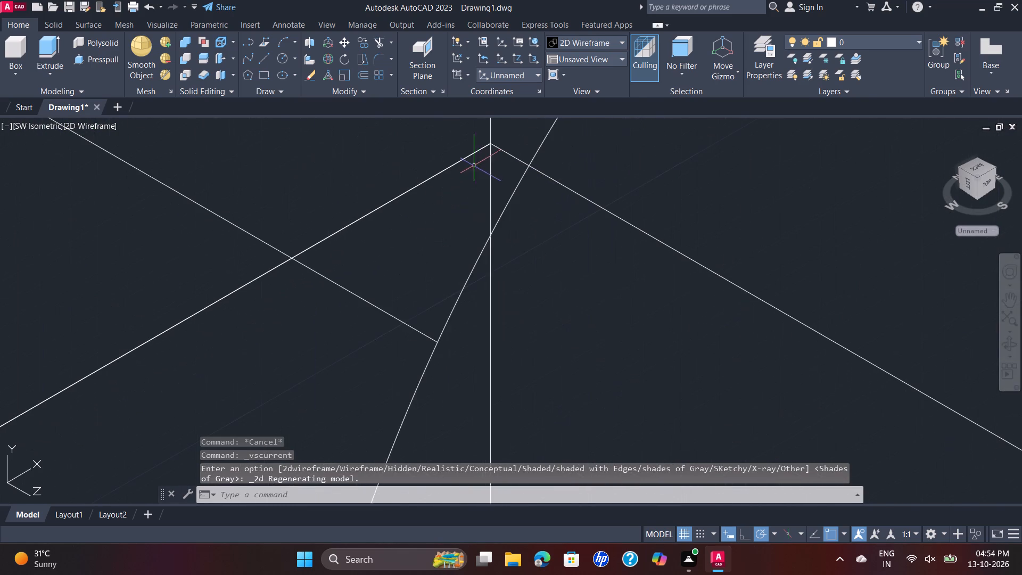
{"action": "scroll", "coordinate": [482, 146], "scroll_direction": "up", "scroll_amount": 1}
{"action": "scroll", "coordinate": [480, 149], "scroll_direction": "down", "scroll_amount": 3}
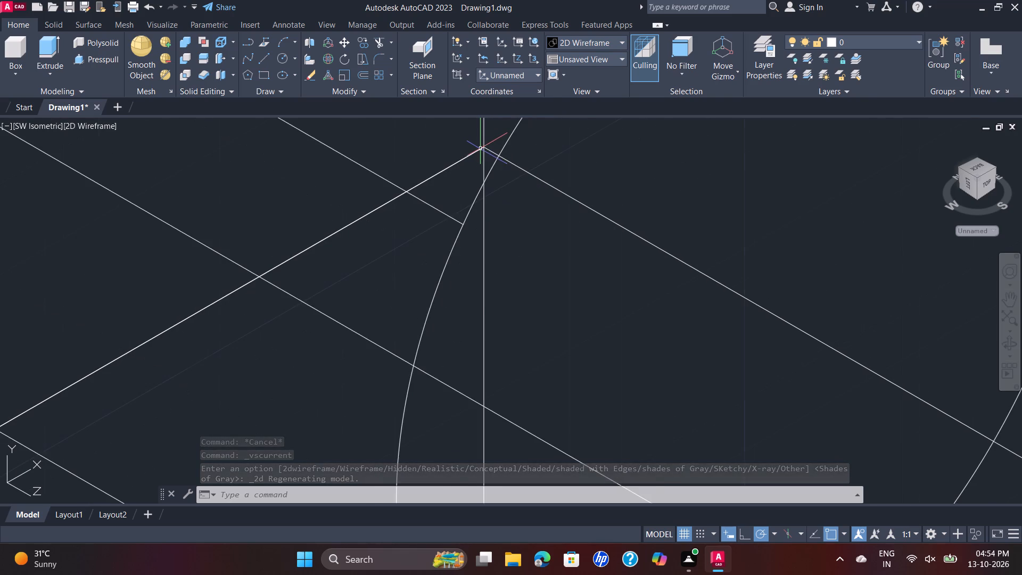
{"action": "scroll", "coordinate": [480, 149], "scroll_direction": "down", "scroll_amount": 4}
{"action": "left_click", "coordinate": [473, 152]}
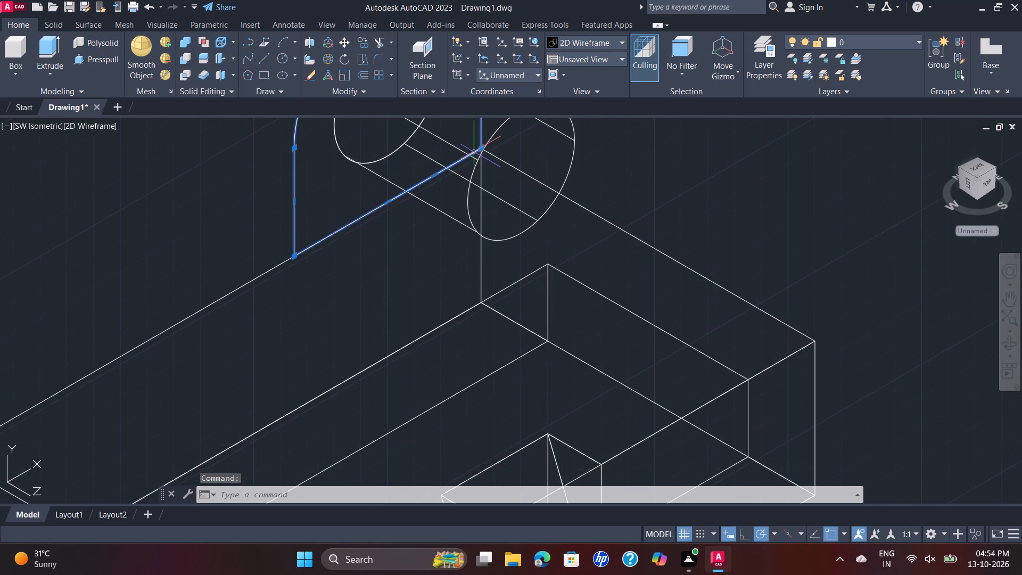
{"action": "scroll", "coordinate": [375, 234], "scroll_direction": "down", "scroll_amount": 2}
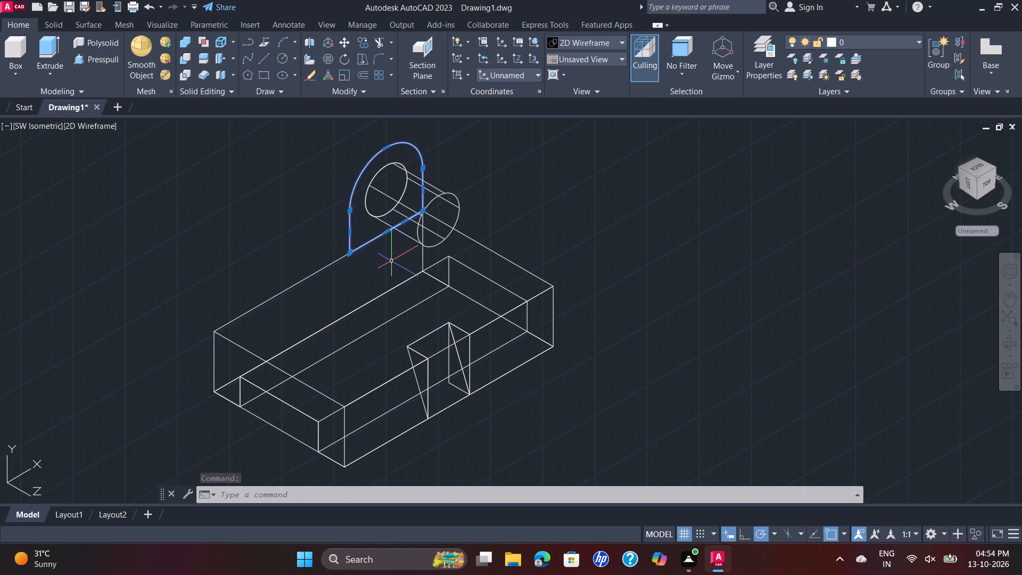
{"action": "left_click", "coordinate": [428, 202]}
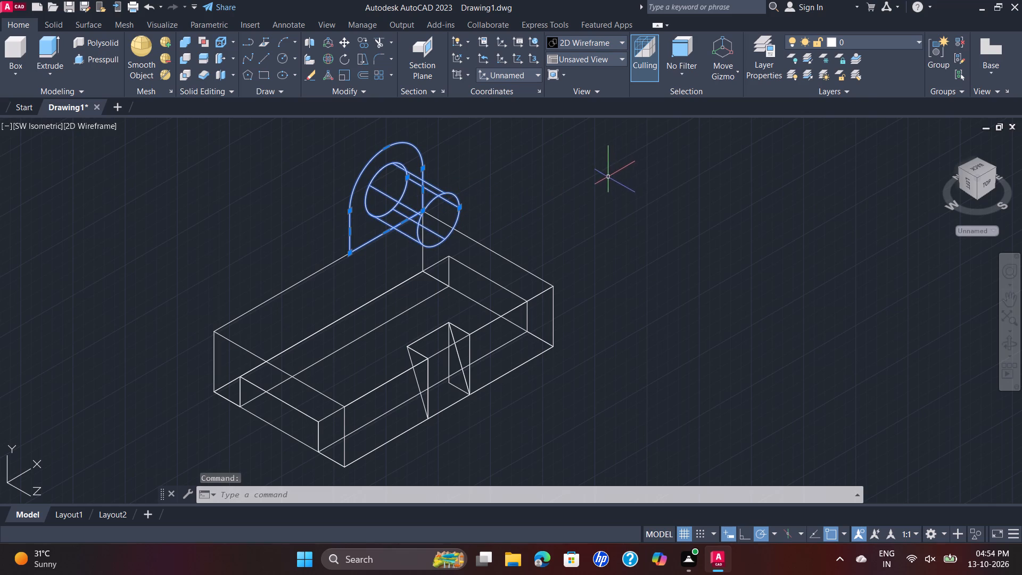
{"action": "key", "text": "Delete"}
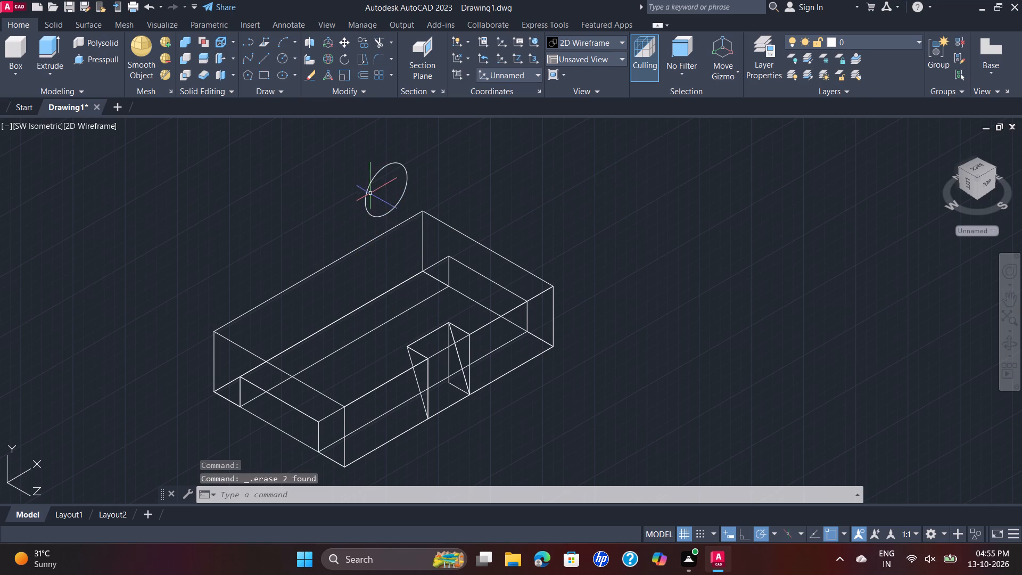
{"action": "left_click", "coordinate": [370, 186]}
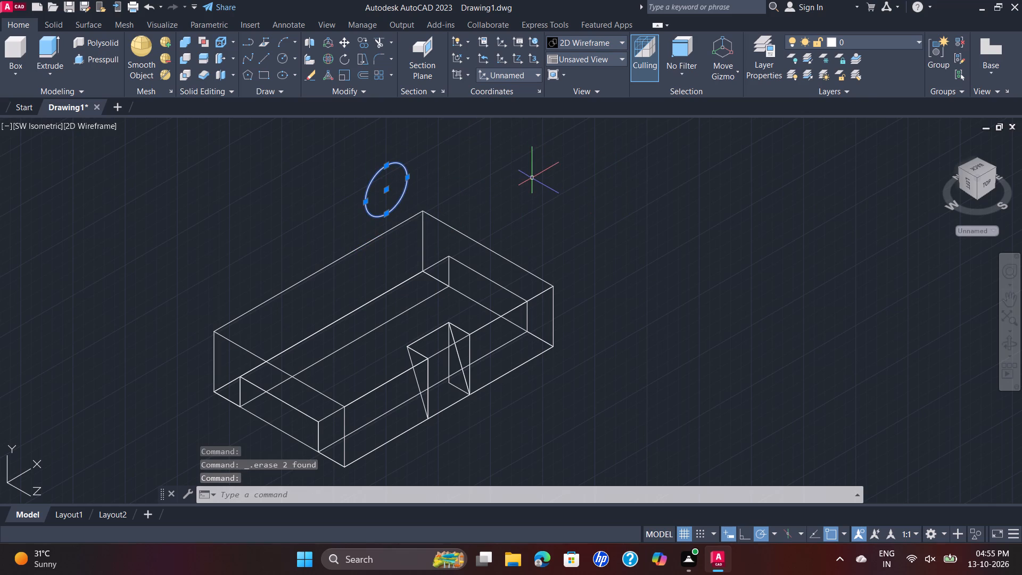
{"action": "key", "text": "Escape"}
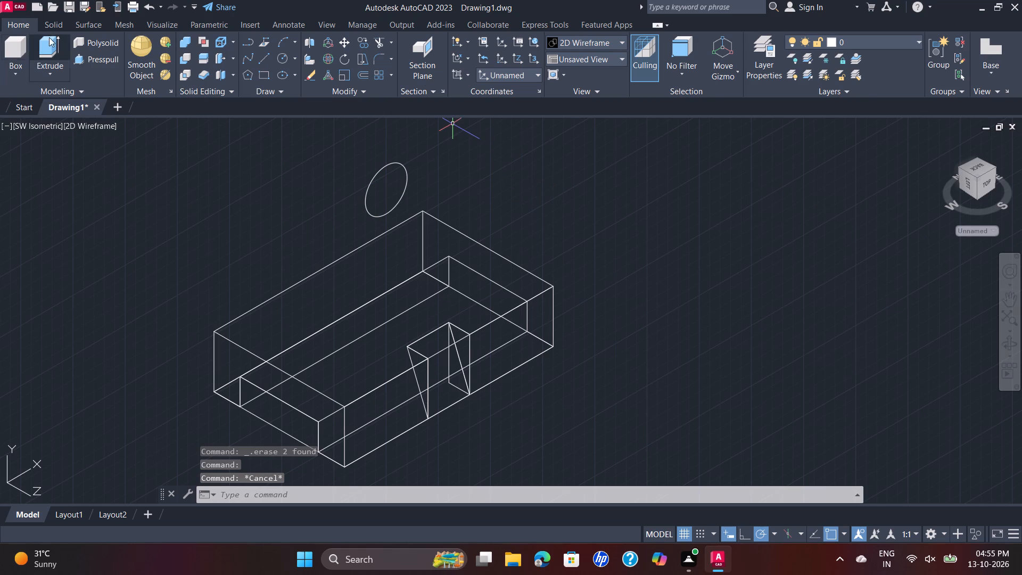
Draw a circle of radius 35 concentric with the bore circle.
{"action": "left_click", "coordinate": [282, 60]}
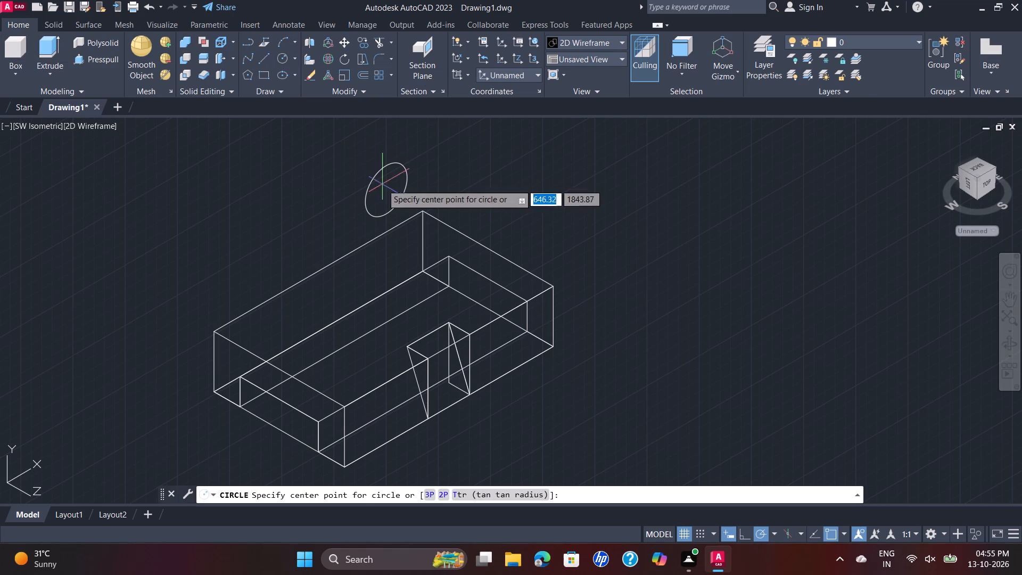
{"action": "left_click", "coordinate": [384, 187]}
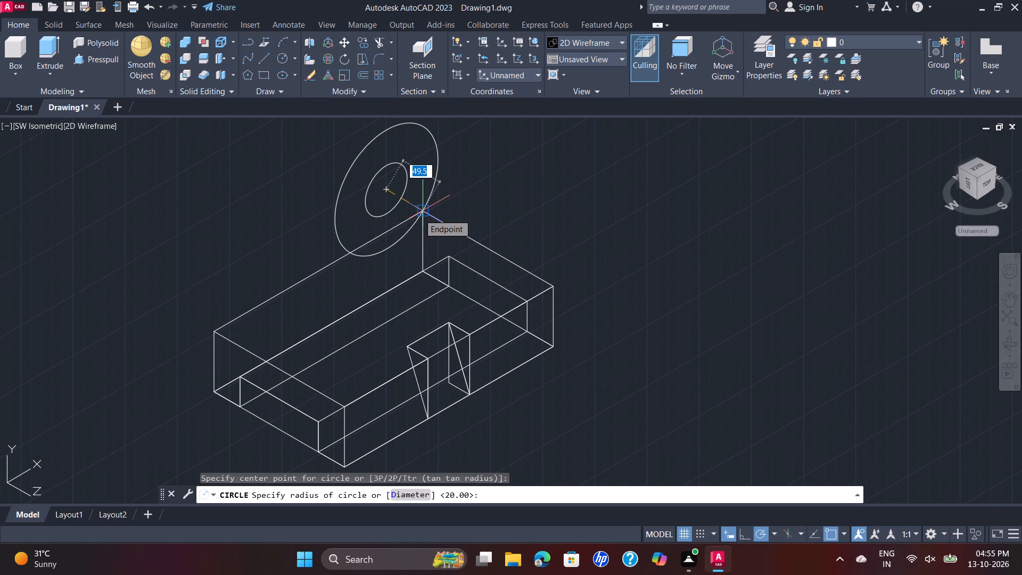
{"action": "key", "text": "3"}
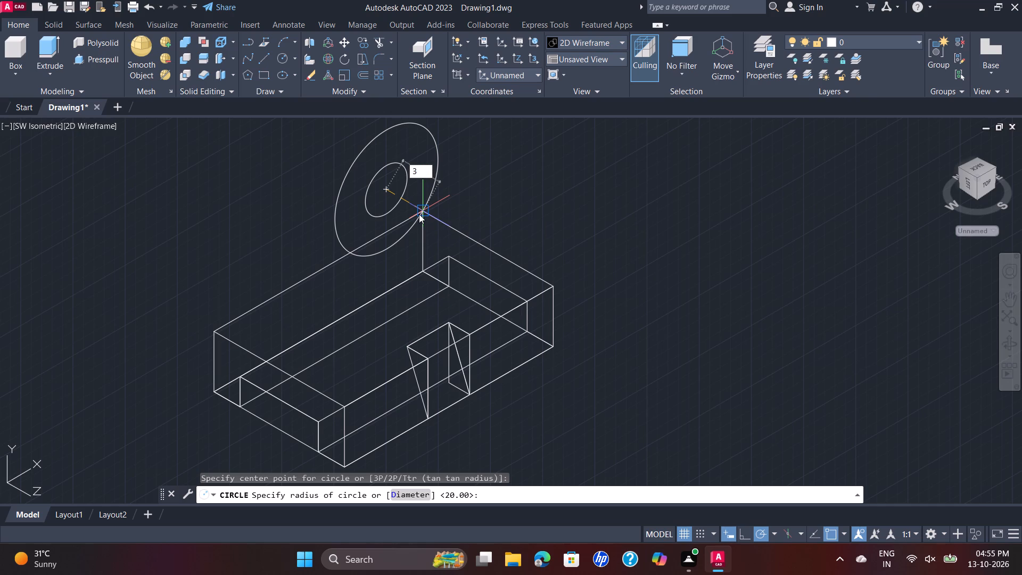
{"action": "key", "text": "5"}
{"action": "key", "text": "Return"}
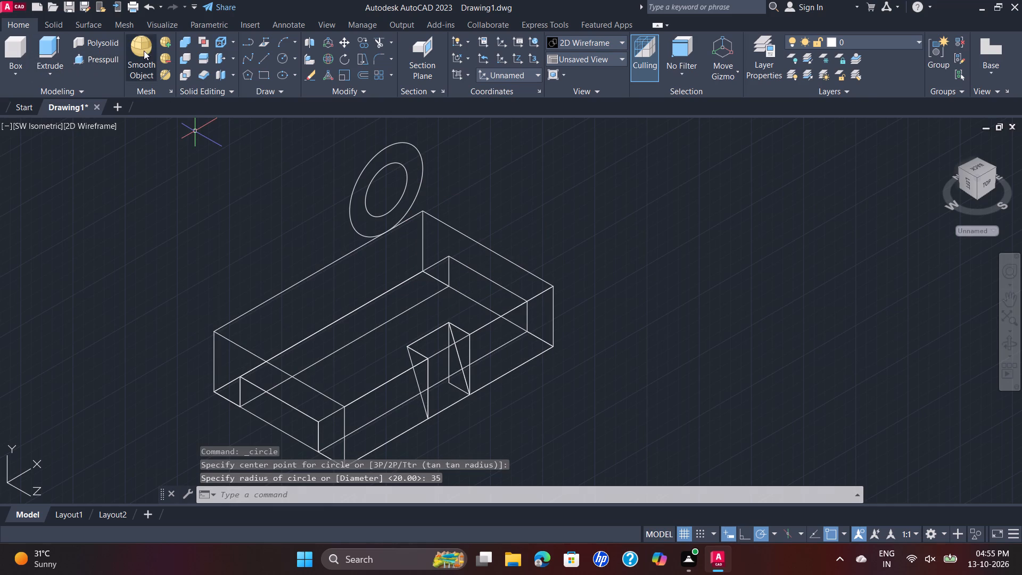
Draw 35-long vertical lines from the outer circle's two side quadrants down to the block's rear top edge and join their lower ends.
{"action": "left_click", "coordinate": [262, 59]}
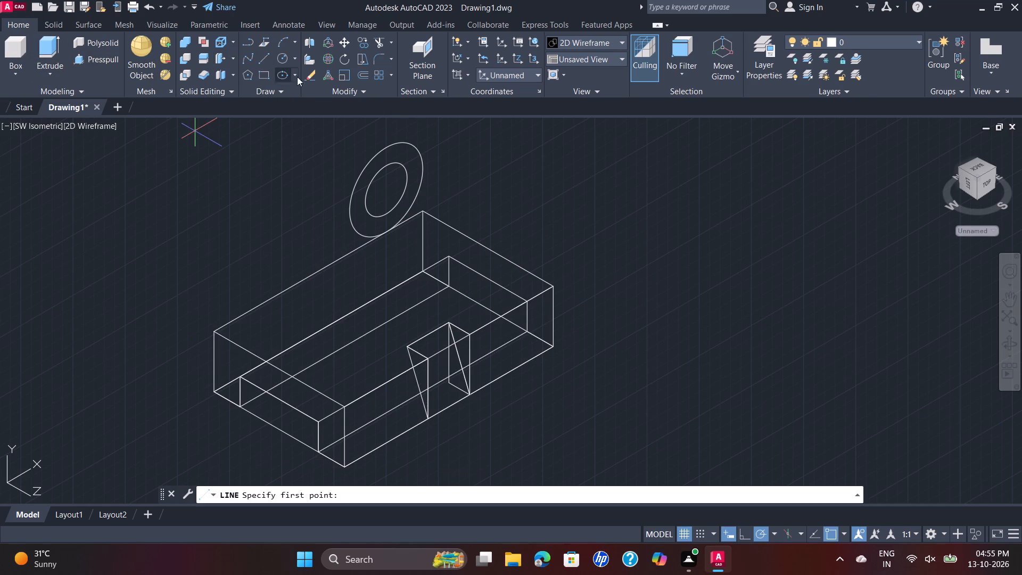
{"action": "scroll", "coordinate": [421, 163], "scroll_direction": "up", "scroll_amount": 2}
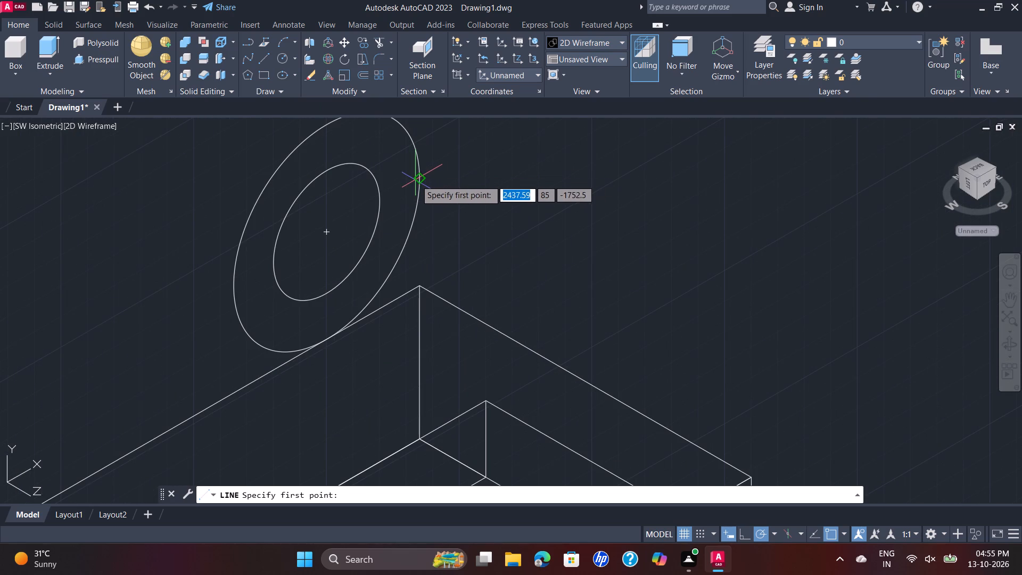
{"action": "left_click", "coordinate": [420, 179]}
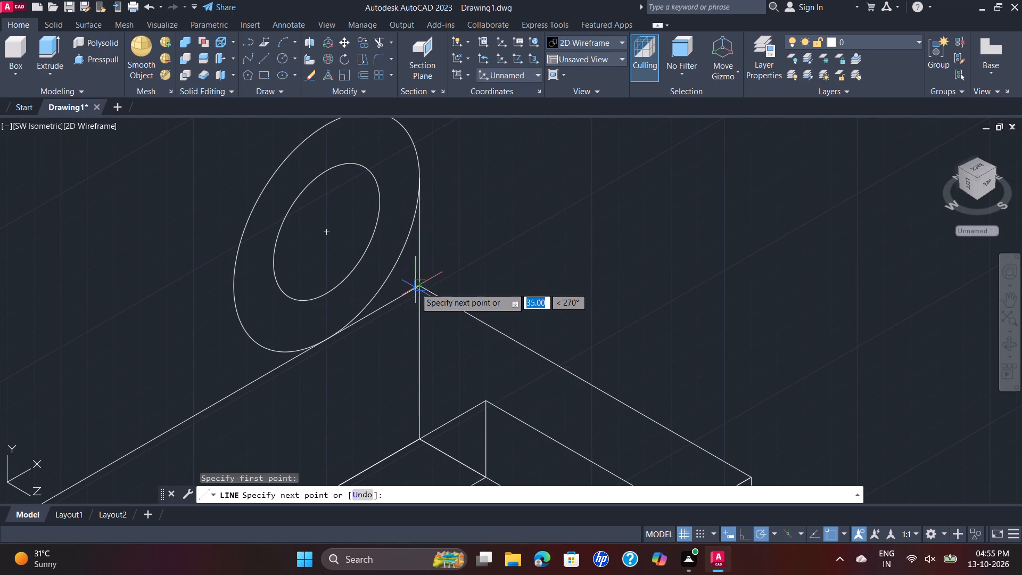
{"action": "left_click", "coordinate": [417, 286]}
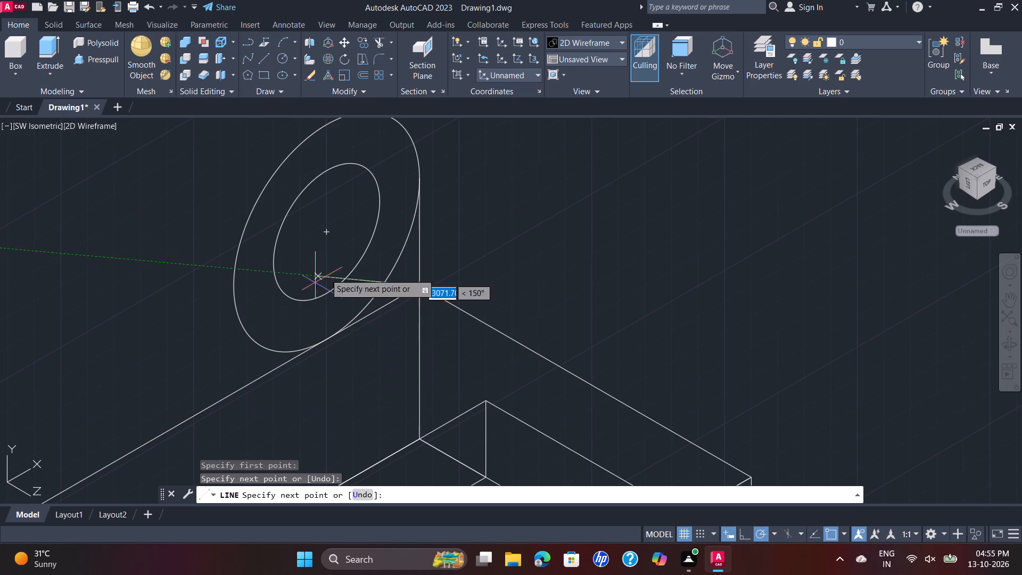
{"action": "key", "text": "Escape"}
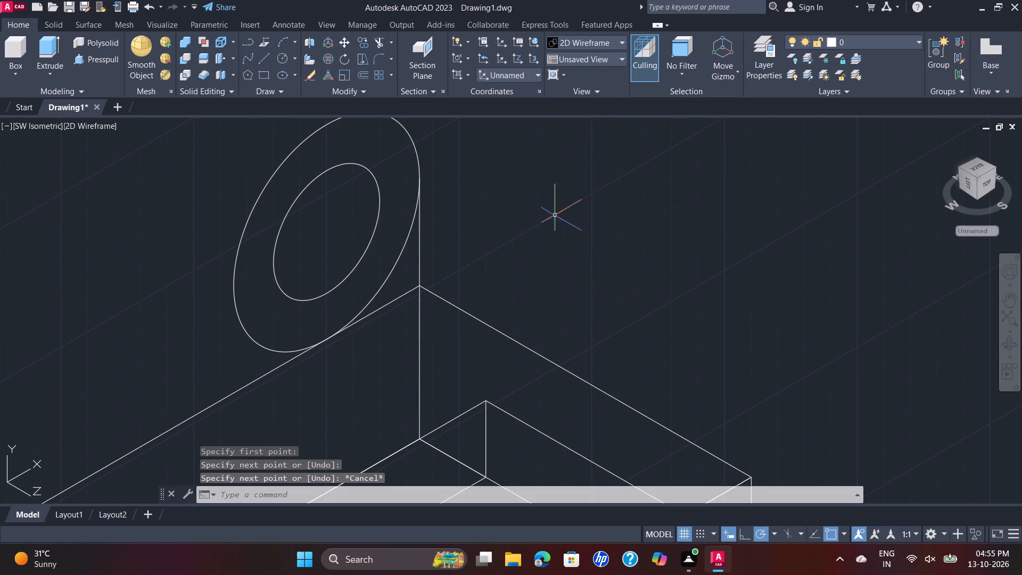
{"action": "key", "text": "space"}
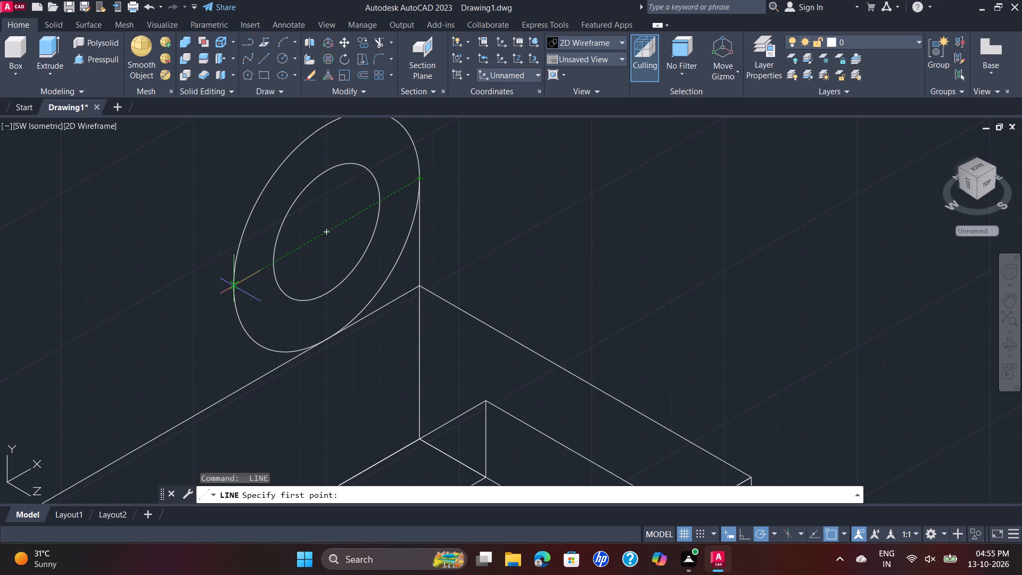
{"action": "left_click", "coordinate": [237, 285]}
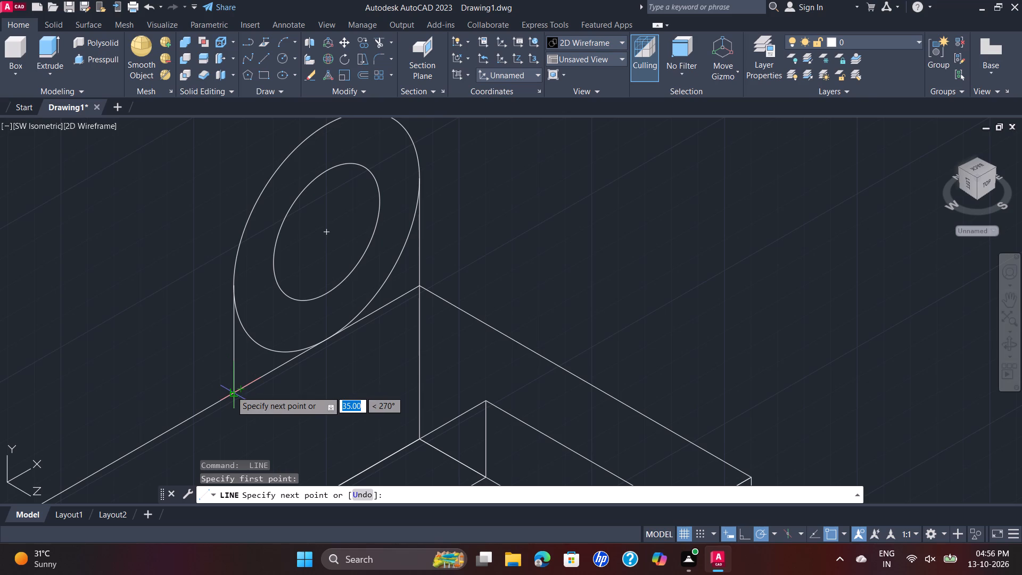
{"action": "left_click", "coordinate": [231, 391]}
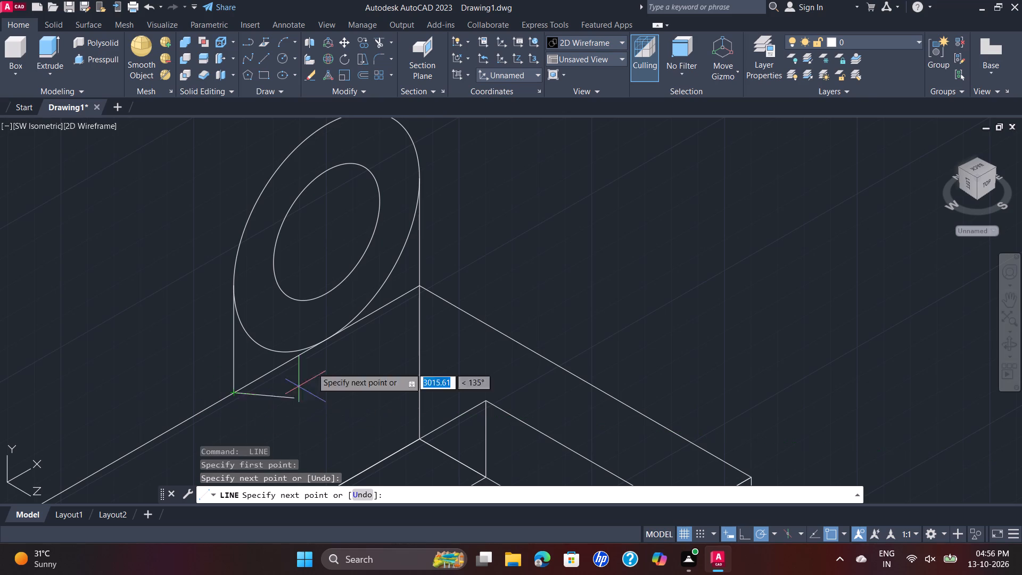
{"action": "left_click", "coordinate": [417, 285]}
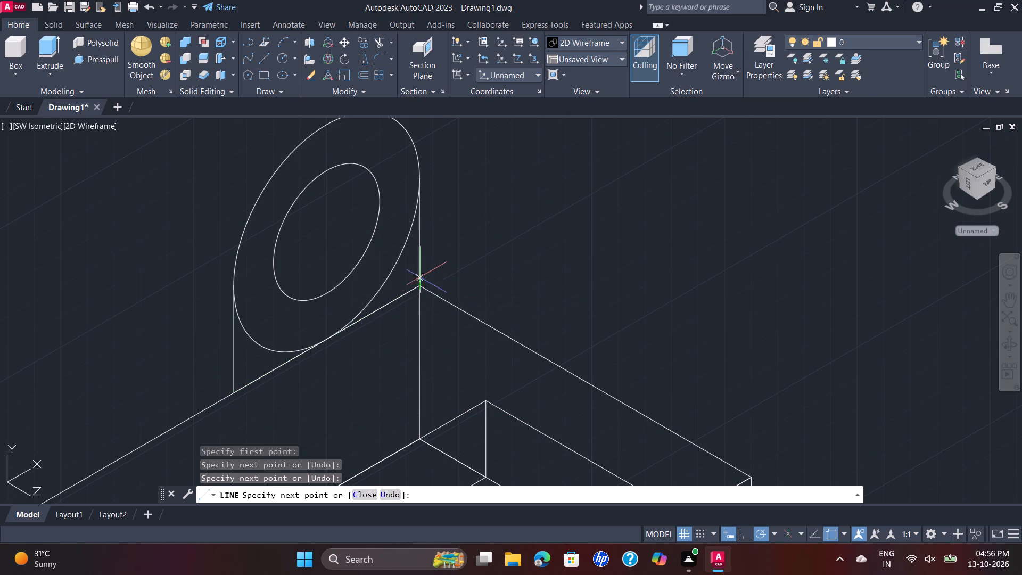
{"action": "key", "text": "Escape"}
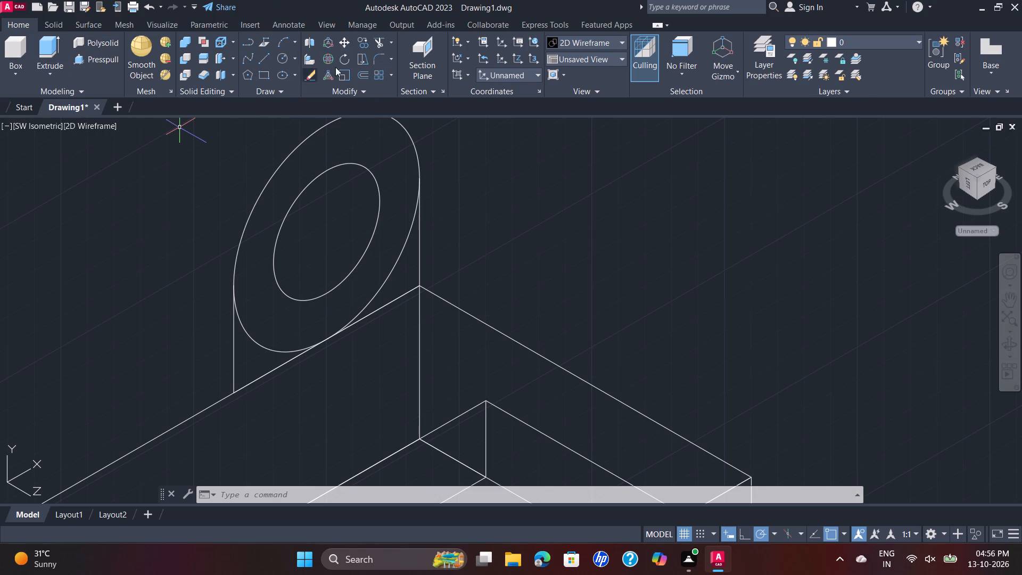
Try to join the two vertical side lines, the bottom line and the outer circle into one outline.
{"action": "left_click", "coordinate": [419, 240]}
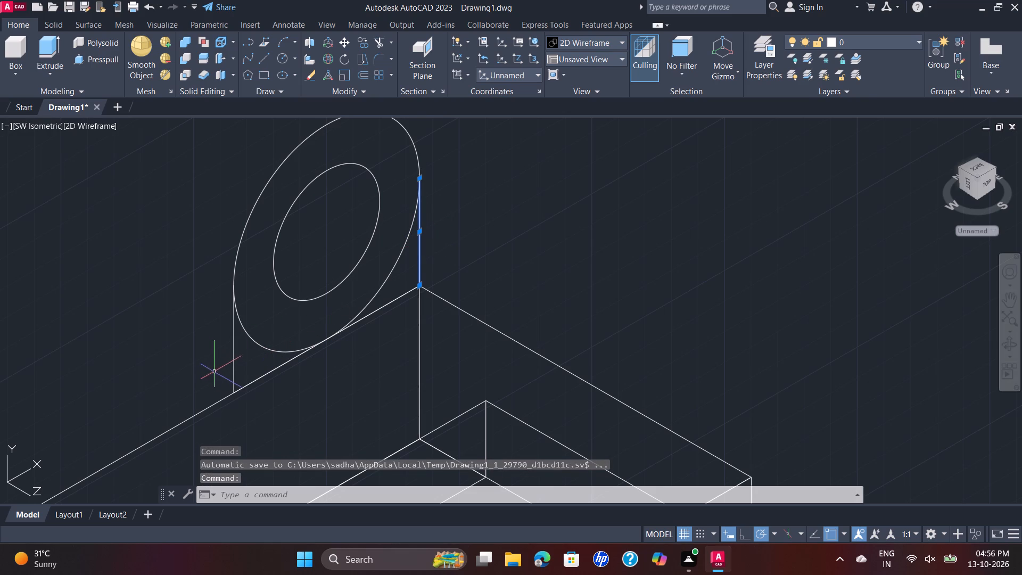
{"action": "left_click_drag", "start_coordinate": [232, 373], "coordinate": [238, 373]}
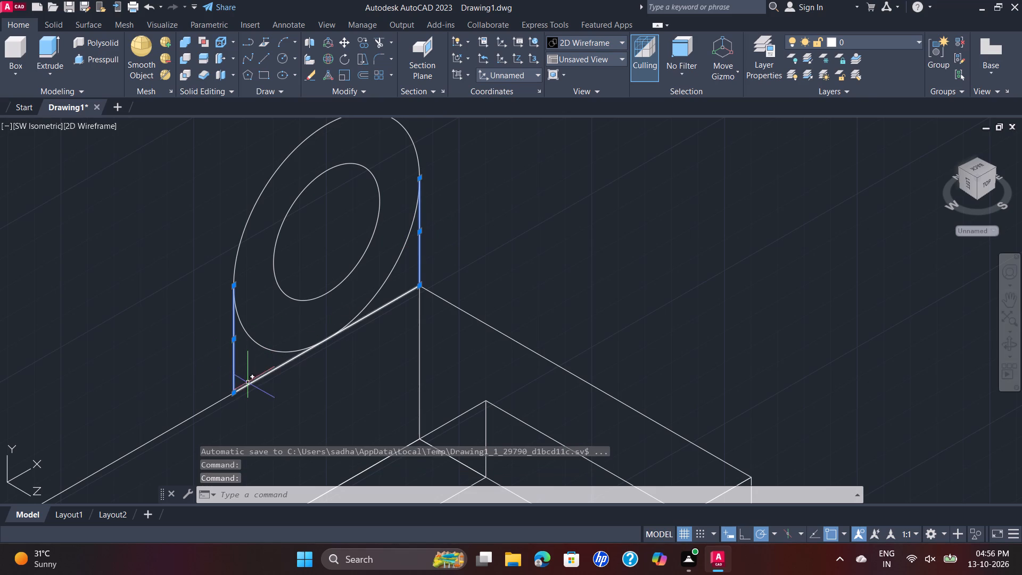
{"action": "left_click", "coordinate": [248, 383]}
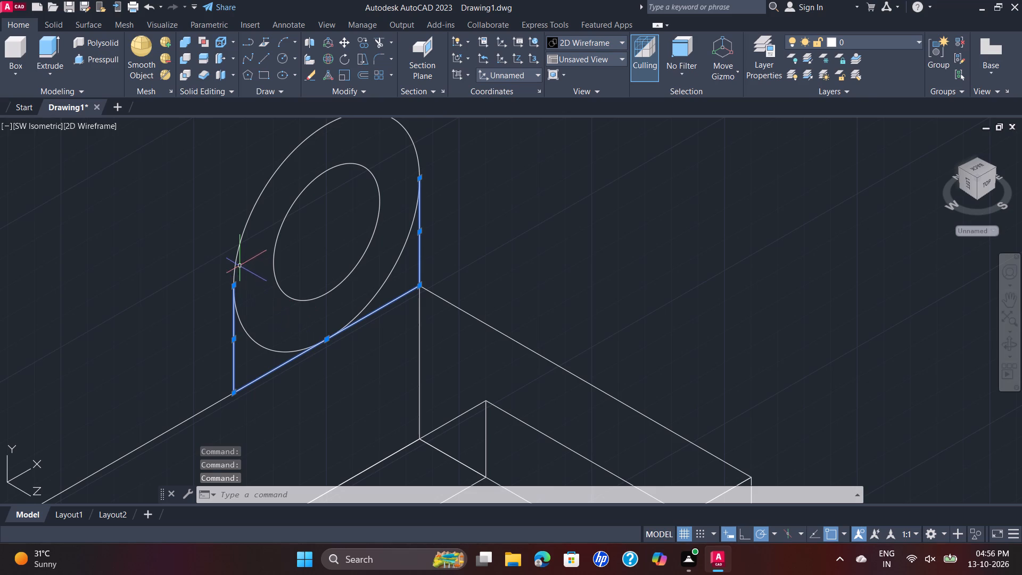
{"action": "left_click", "coordinate": [237, 253]}
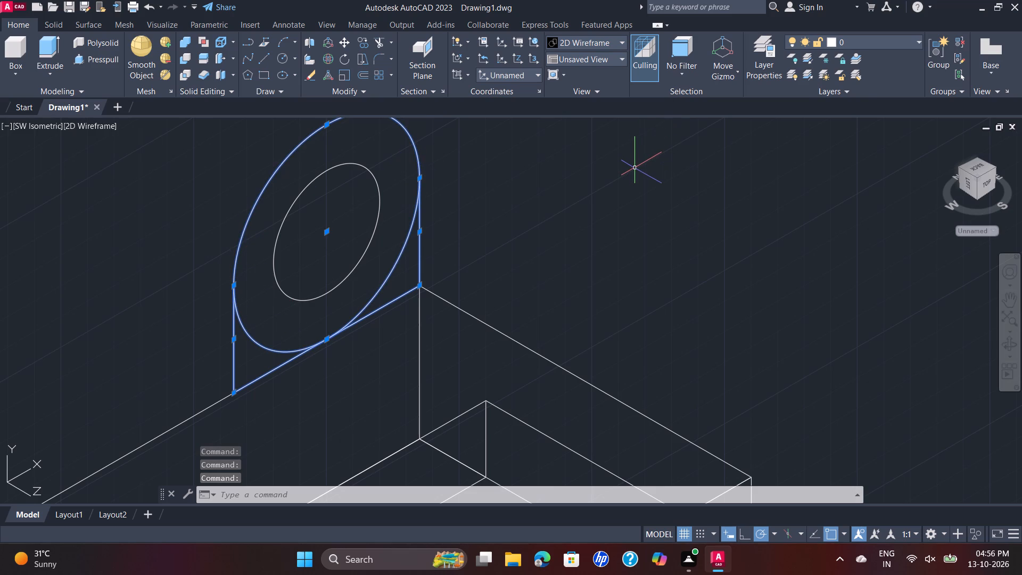
{"action": "key", "text": "j"}
{"action": "key", "text": "Return"}
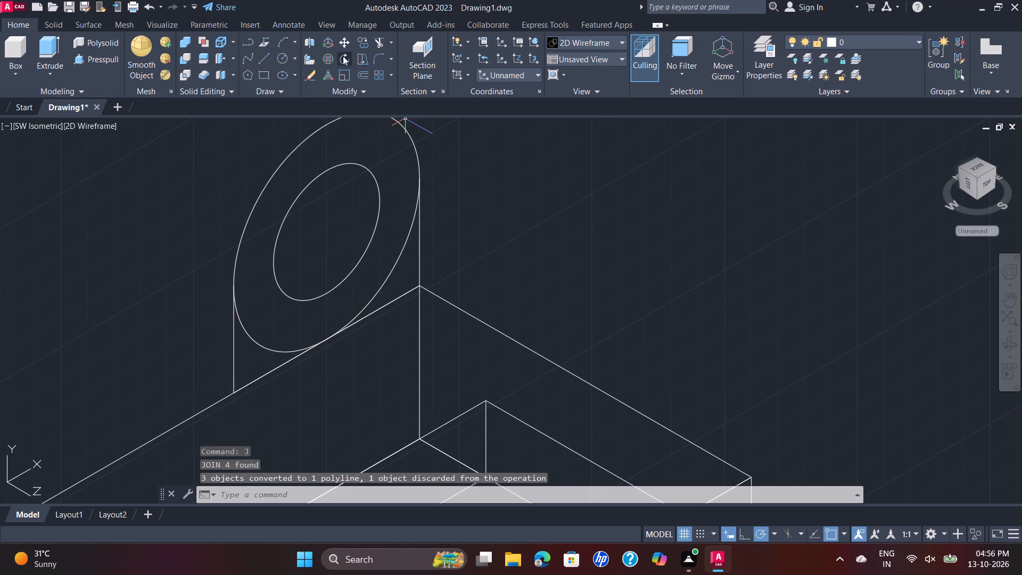
Trim away the lower part of the outer circle between the two vertical lines, leaving the rounded top arc.
{"action": "left_click", "coordinate": [378, 42]}
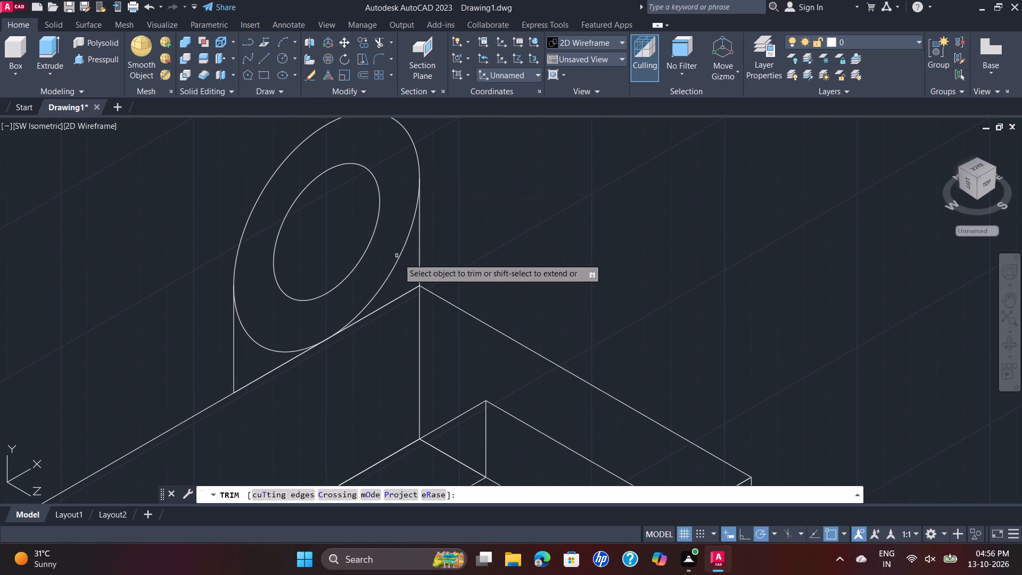
{"action": "scroll", "coordinate": [398, 259], "scroll_direction": "up", "scroll_amount": 3}
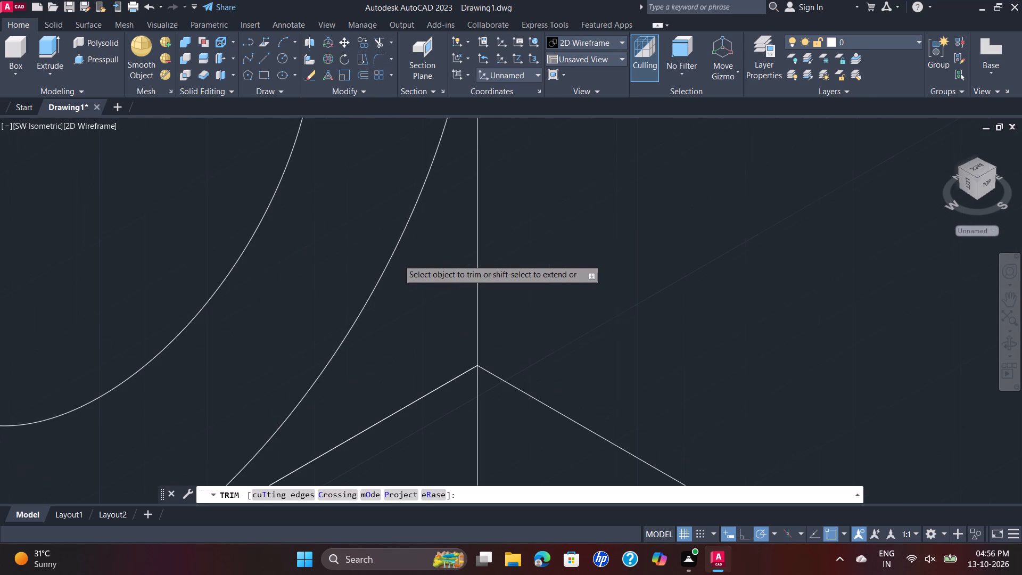
{"action": "left_click", "coordinate": [394, 254]}
{"action": "scroll", "coordinate": [394, 254], "scroll_direction": "down", "scroll_amount": 2}
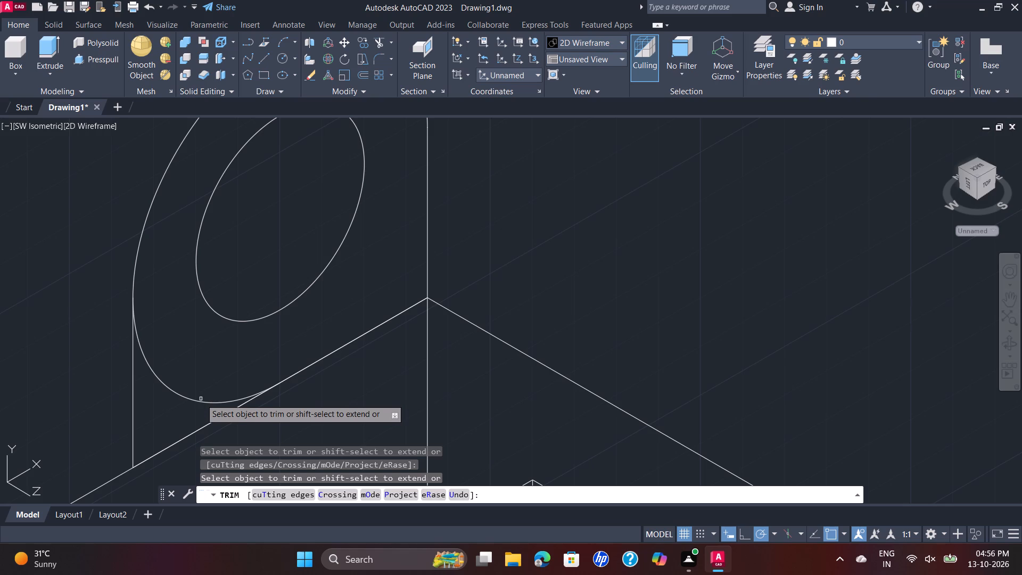
{"action": "left_click", "coordinate": [201, 401]}
{"action": "scroll", "coordinate": [202, 404], "scroll_direction": "down", "scroll_amount": 2}
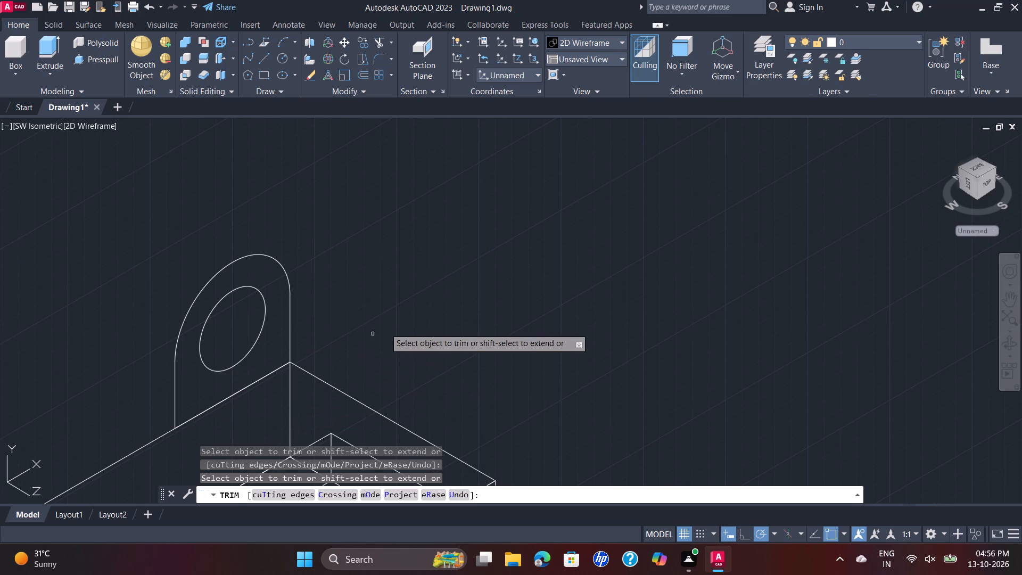
{"action": "key", "text": "Escape"}
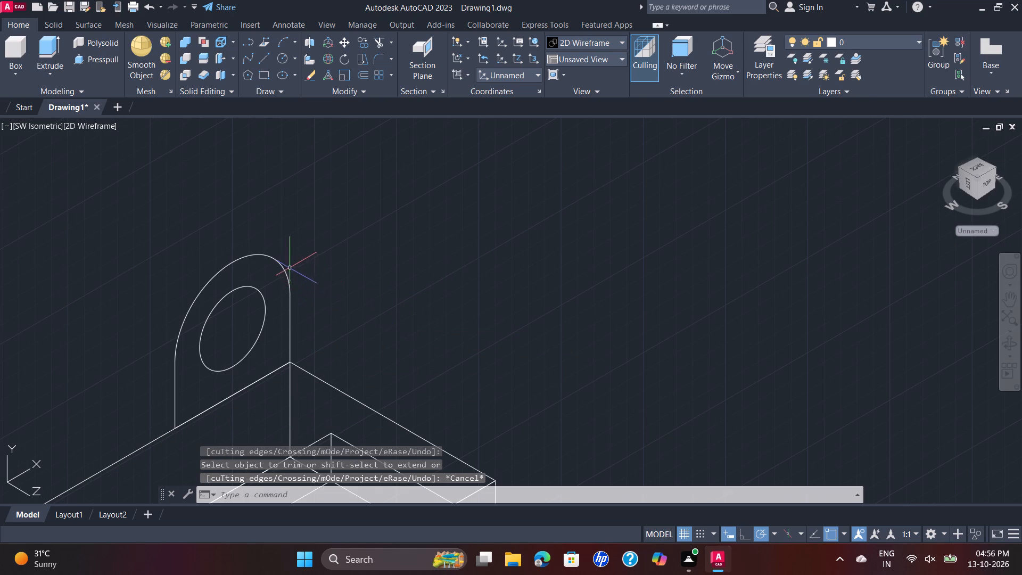
Join the top arc with the polyline of the sides and bottom to close the round-topped support outline.
{"action": "left_click", "coordinate": [290, 330]}
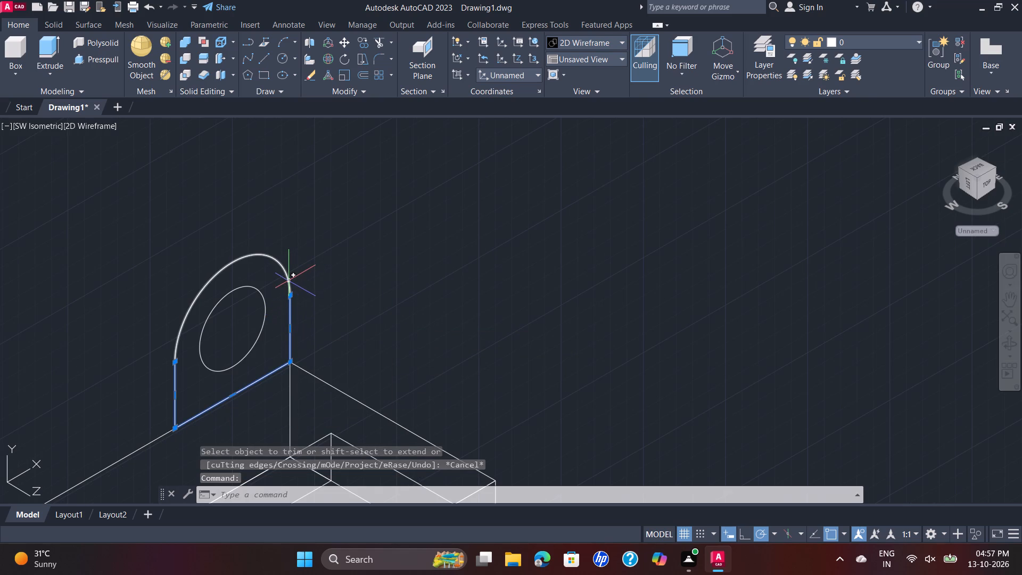
{"action": "left_click", "coordinate": [289, 281]}
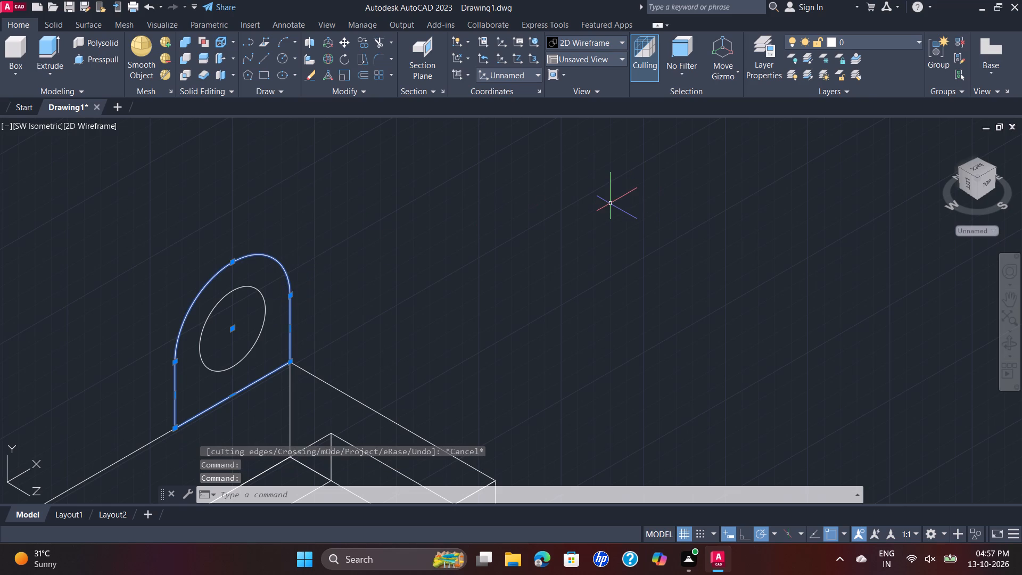
{"action": "key", "text": "j"}
{"action": "key", "text": "Return"}
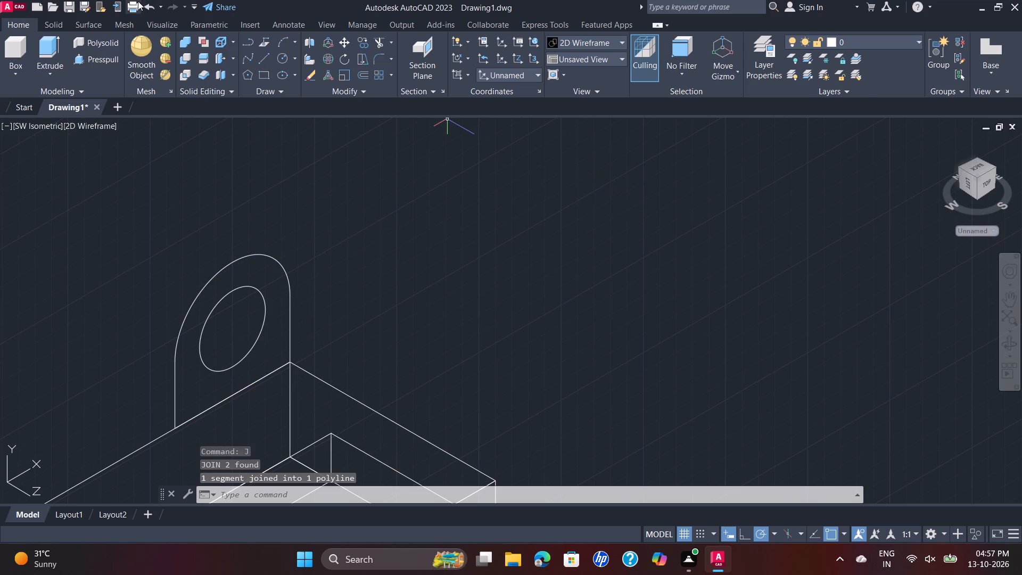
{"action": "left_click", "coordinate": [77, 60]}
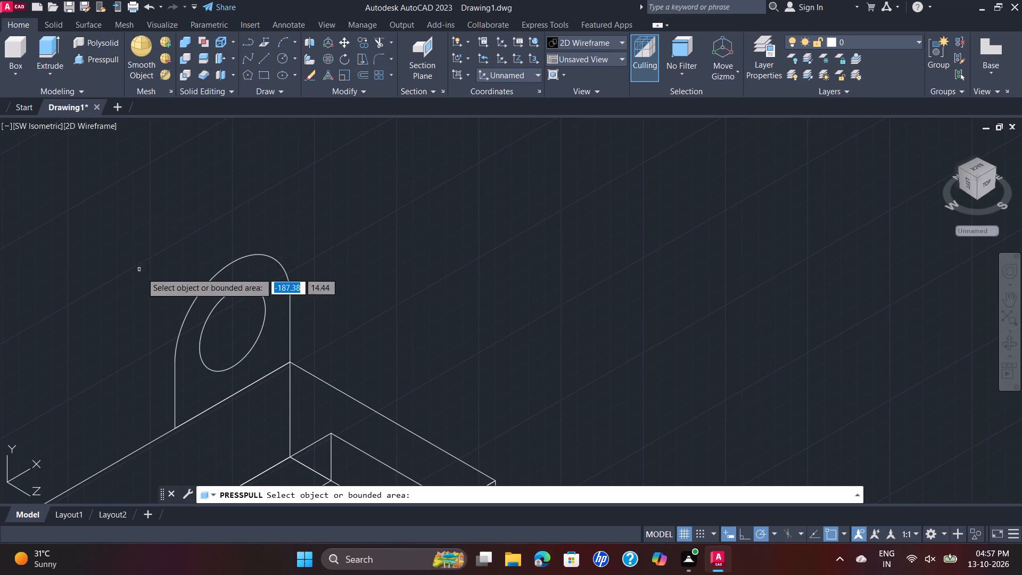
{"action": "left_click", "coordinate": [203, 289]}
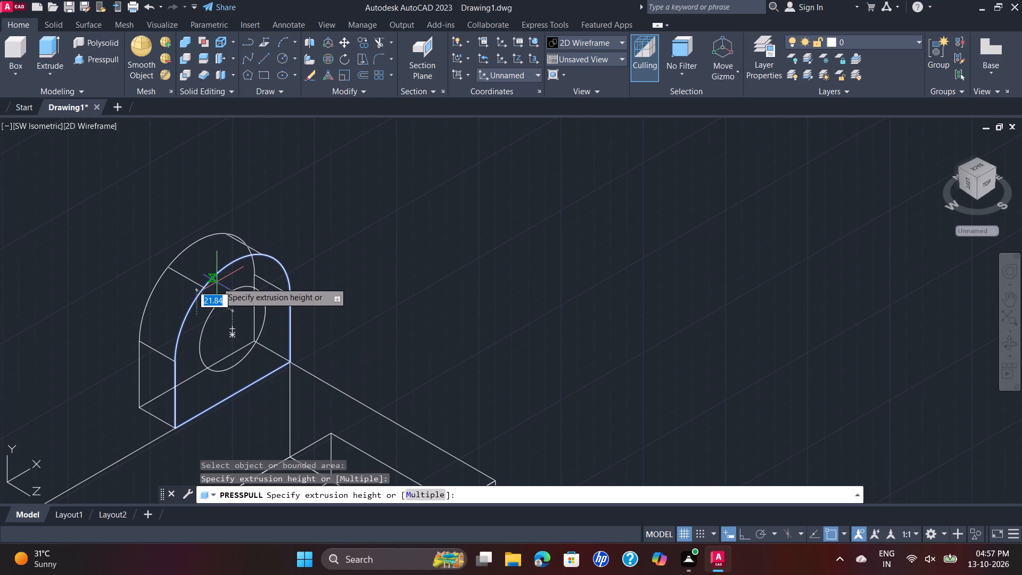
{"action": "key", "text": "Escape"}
Presspull the bore circle forward over the base block by 50.
{"action": "key", "text": "space"}
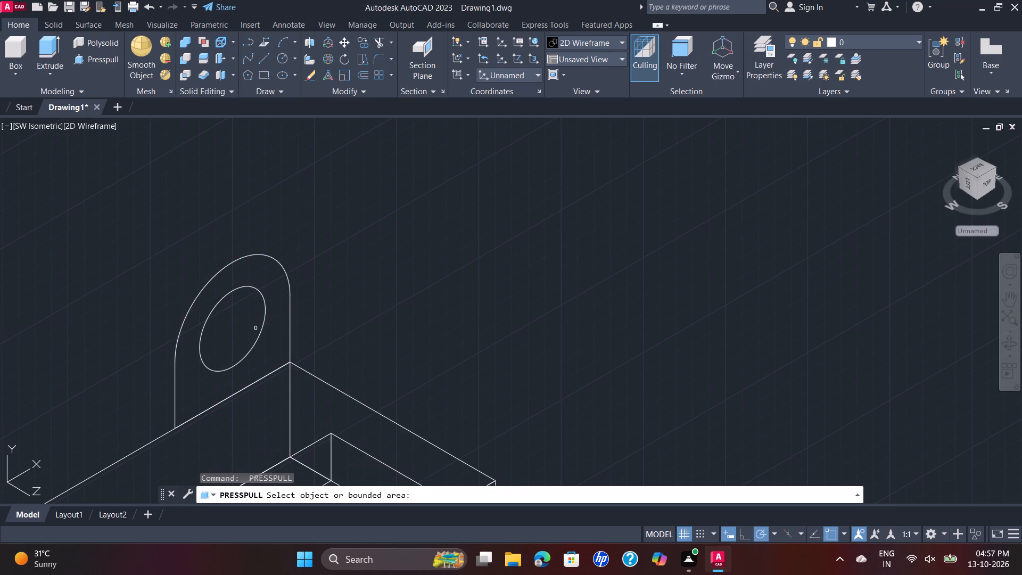
{"action": "left_click", "coordinate": [246, 286]}
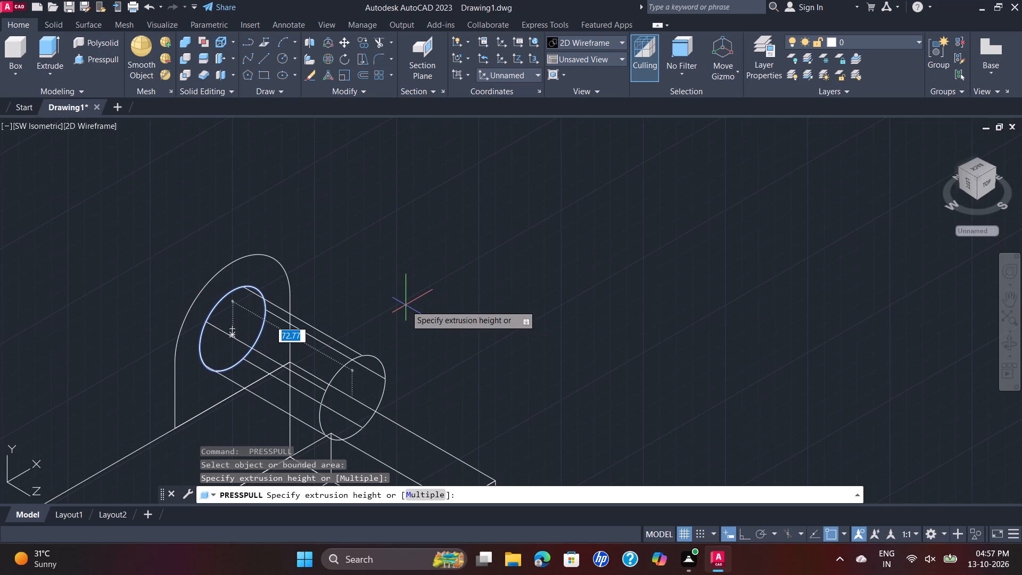
{"action": "type", "text": "50"}
{"action": "key", "text": "Return"}
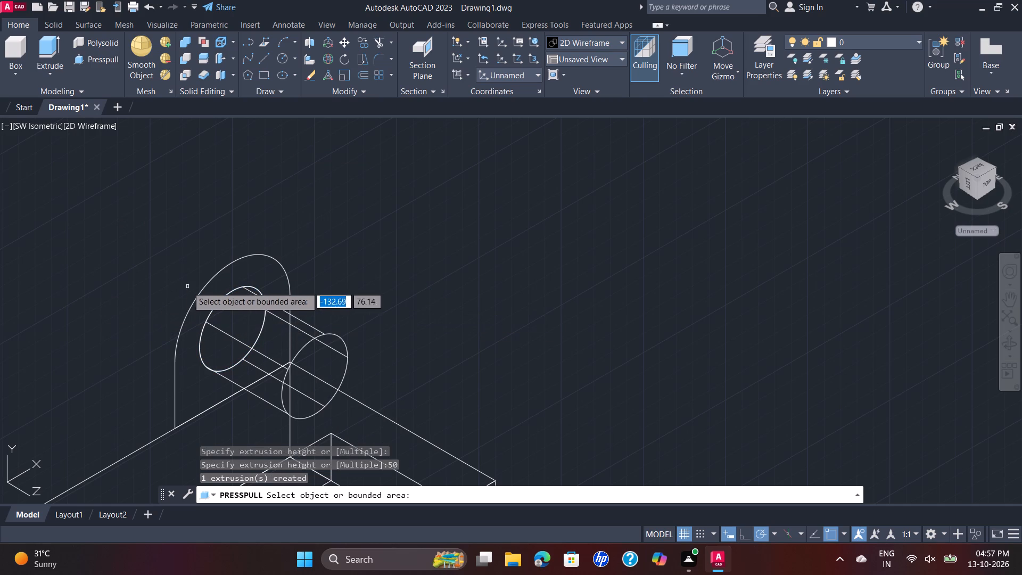
Presspull the round-topped support outline forward over the base block by 50.
{"action": "left_click", "coordinate": [203, 291]}
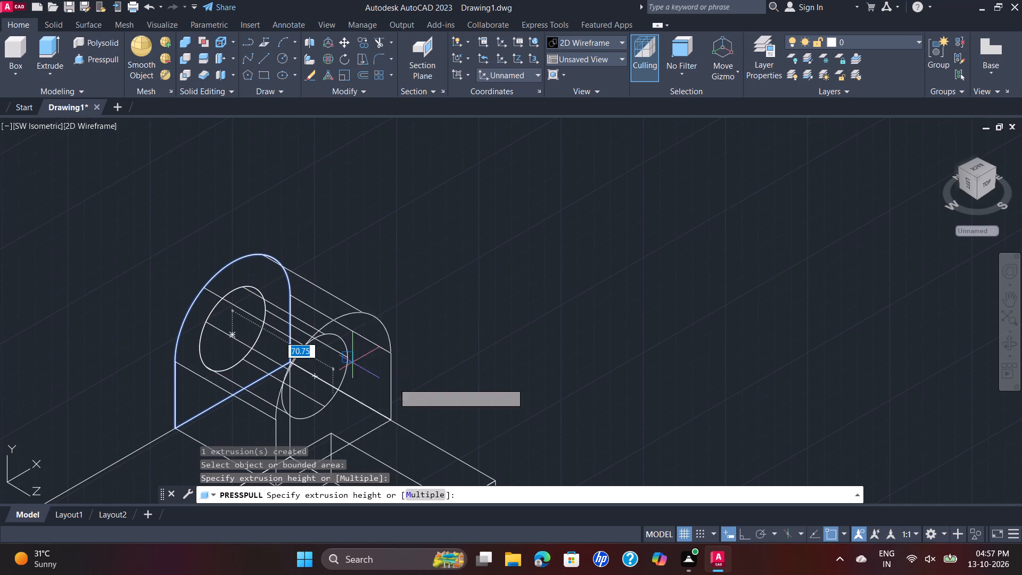
{"action": "type", "text": "50"}
{"action": "key", "text": "Return"}
{"action": "scroll", "coordinate": [427, 331], "scroll_direction": "down", "scroll_amount": 1}
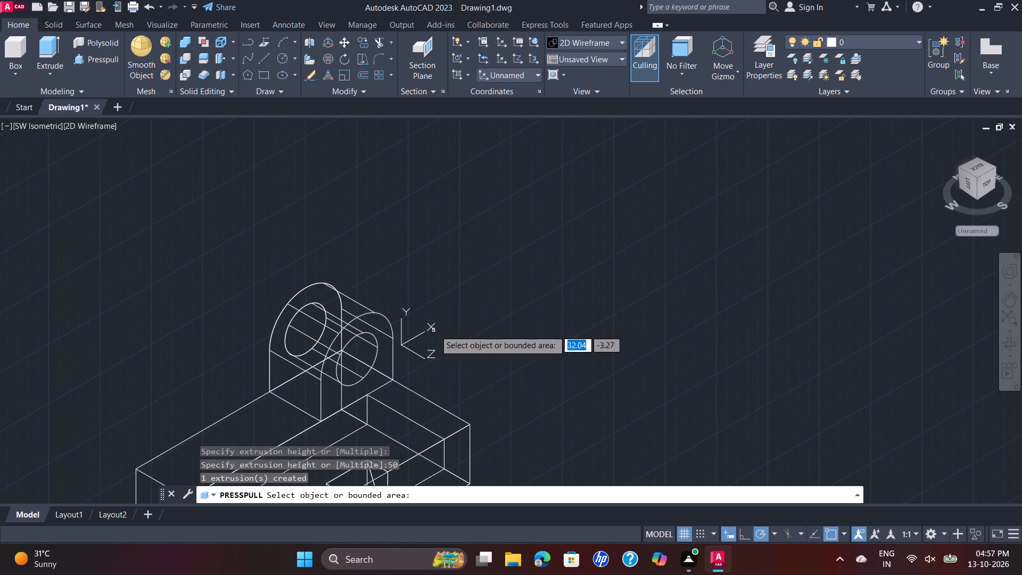
{"action": "scroll", "coordinate": [440, 330], "scroll_direction": "down", "scroll_amount": 1}
{"action": "middle_click_drag", "start_coordinate": [455, 341], "coordinate": [508, 279]}
{"action": "scroll", "coordinate": [506, 279], "scroll_direction": "up", "scroll_amount": 1}
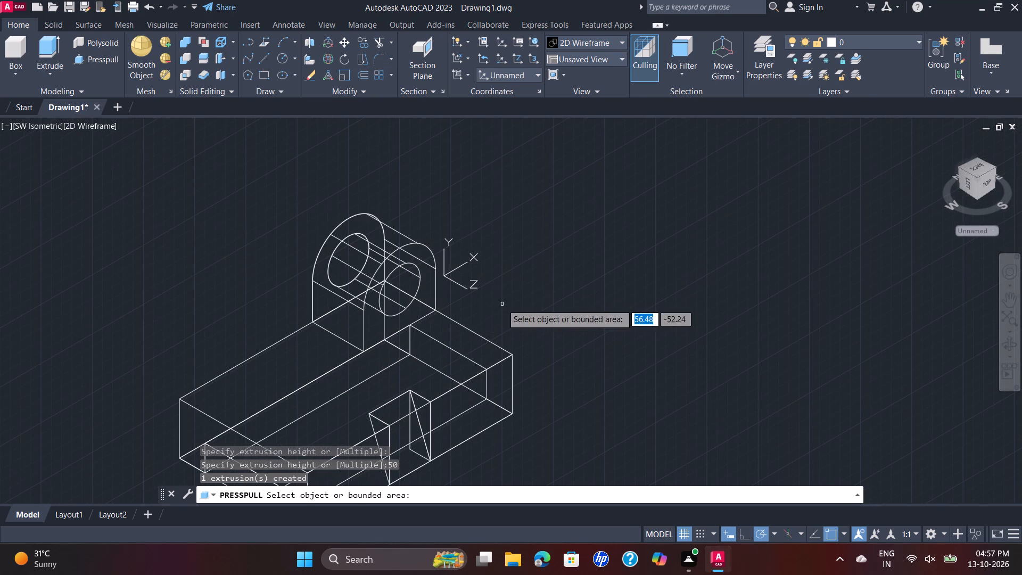
{"action": "key", "text": "Escape"}
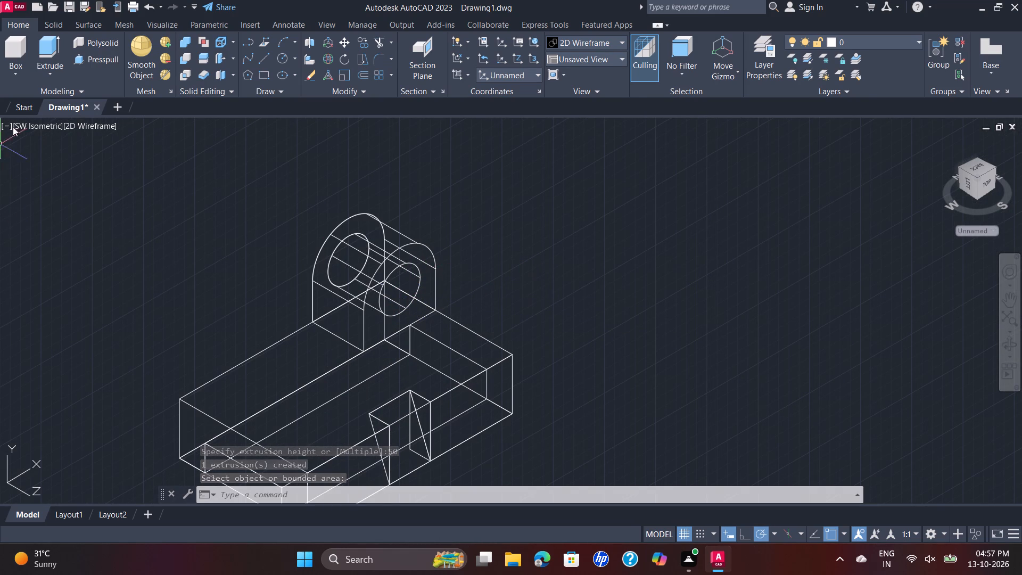
Set the viewport's visual style to Shaded with edges.
{"action": "left_click", "coordinate": [97, 130]}
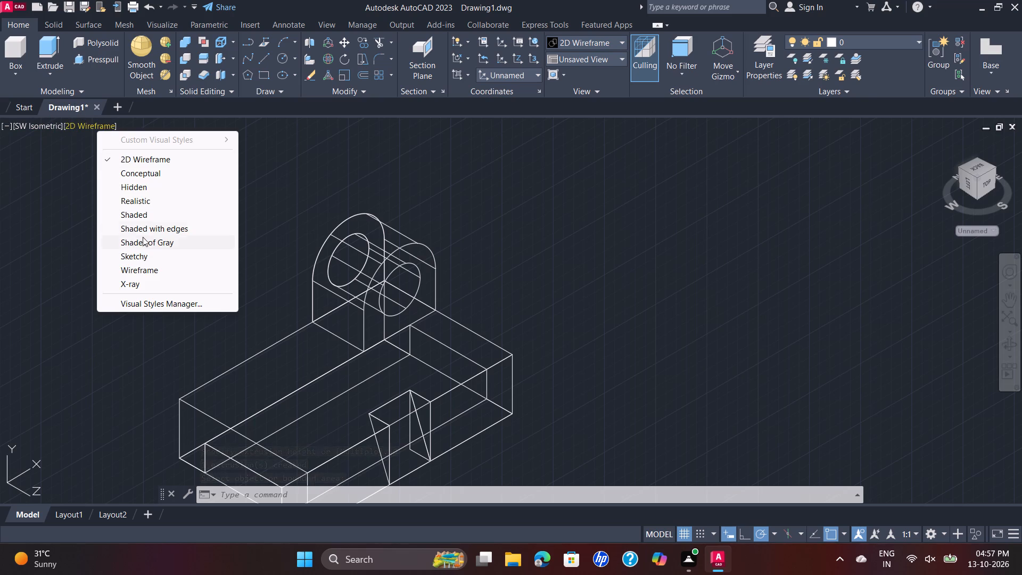
{"action": "left_click", "coordinate": [145, 232]}
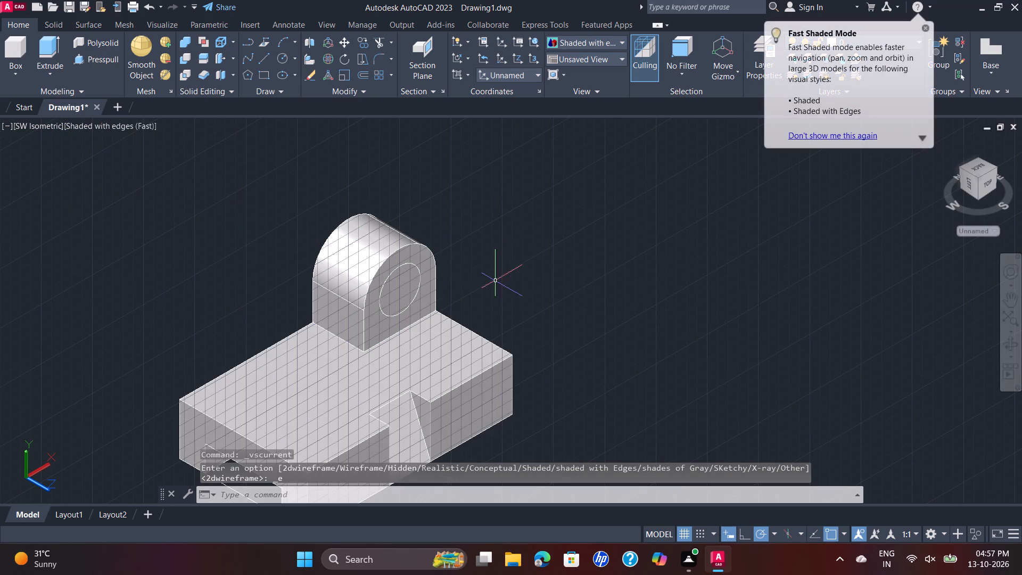
{"action": "key", "text": "space"}
{"action": "key", "text": "Escape"}
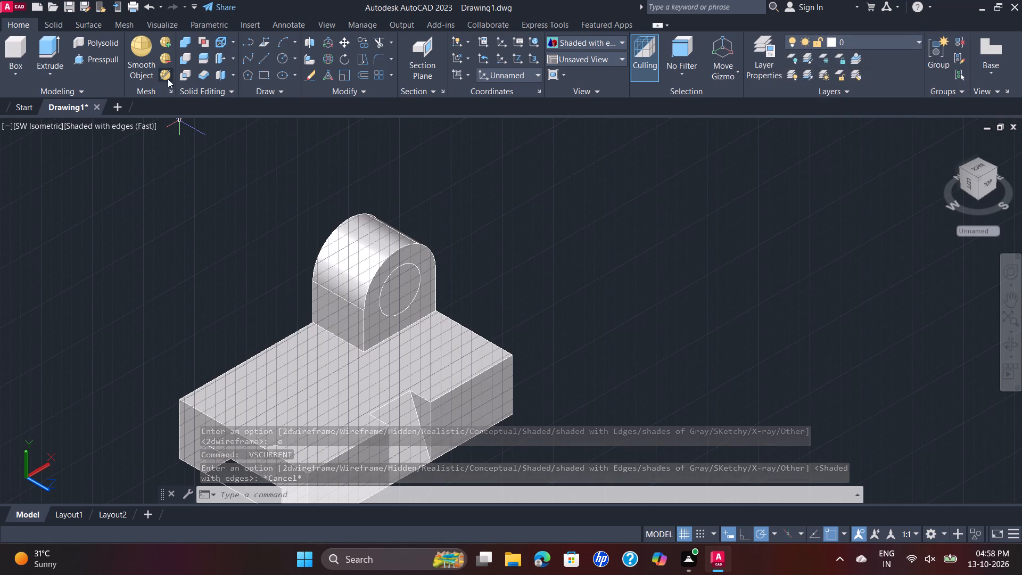
Subtract the bore cylinder from the round-topped support to cut its through hole.
{"action": "left_click", "coordinate": [180, 62]}
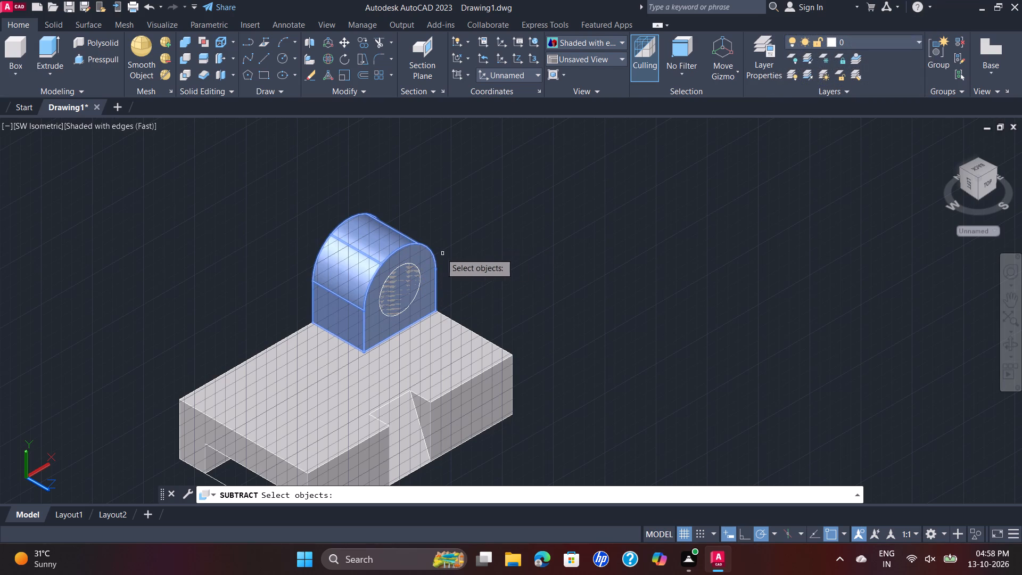
{"action": "left_click", "coordinate": [432, 256]}
{"action": "right_click_drag", "start_coordinate": [461, 245], "coordinate": [455, 246]}
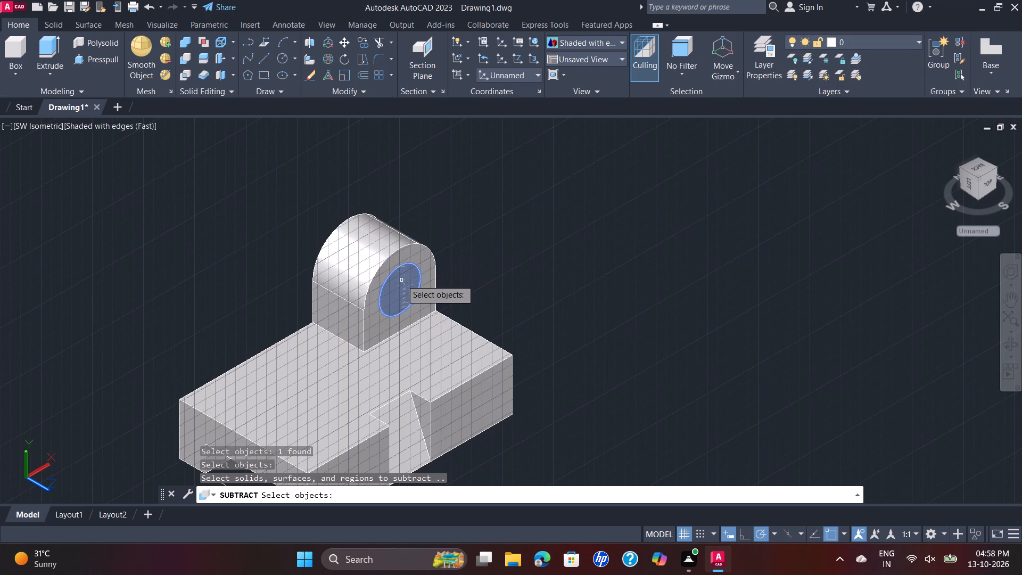
{"action": "left_click", "coordinate": [420, 284]}
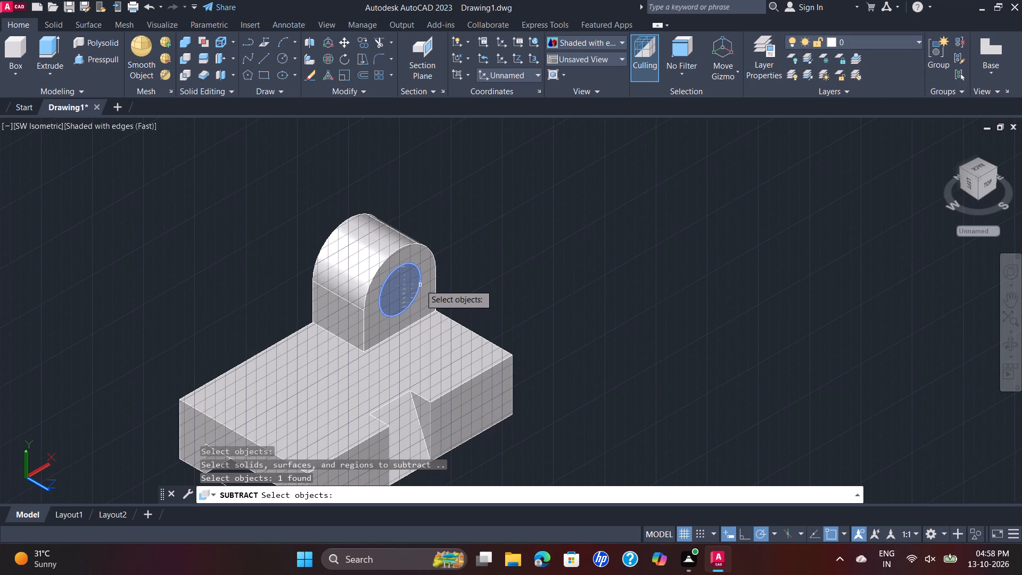
{"action": "right_click", "coordinate": [475, 256]}
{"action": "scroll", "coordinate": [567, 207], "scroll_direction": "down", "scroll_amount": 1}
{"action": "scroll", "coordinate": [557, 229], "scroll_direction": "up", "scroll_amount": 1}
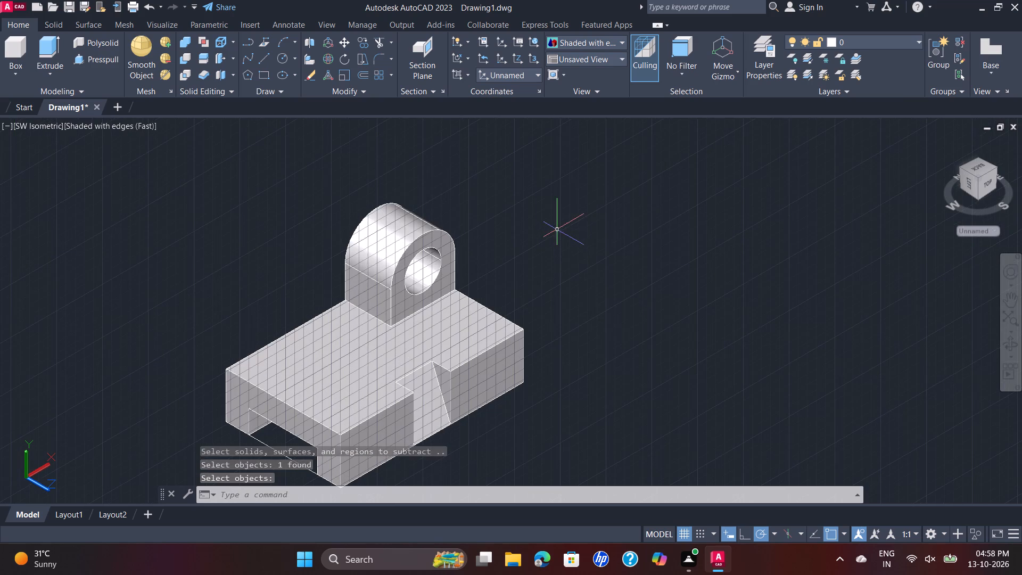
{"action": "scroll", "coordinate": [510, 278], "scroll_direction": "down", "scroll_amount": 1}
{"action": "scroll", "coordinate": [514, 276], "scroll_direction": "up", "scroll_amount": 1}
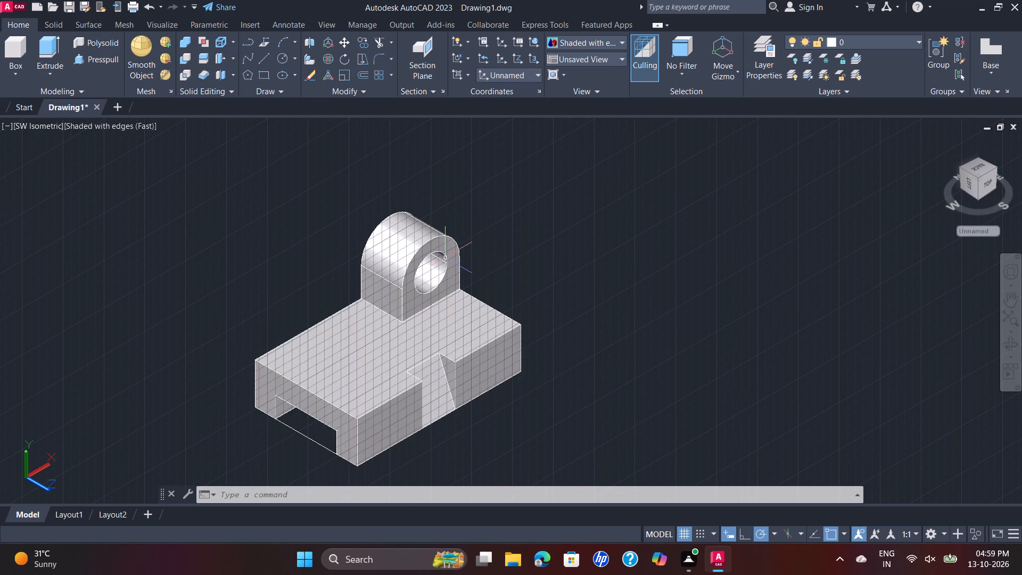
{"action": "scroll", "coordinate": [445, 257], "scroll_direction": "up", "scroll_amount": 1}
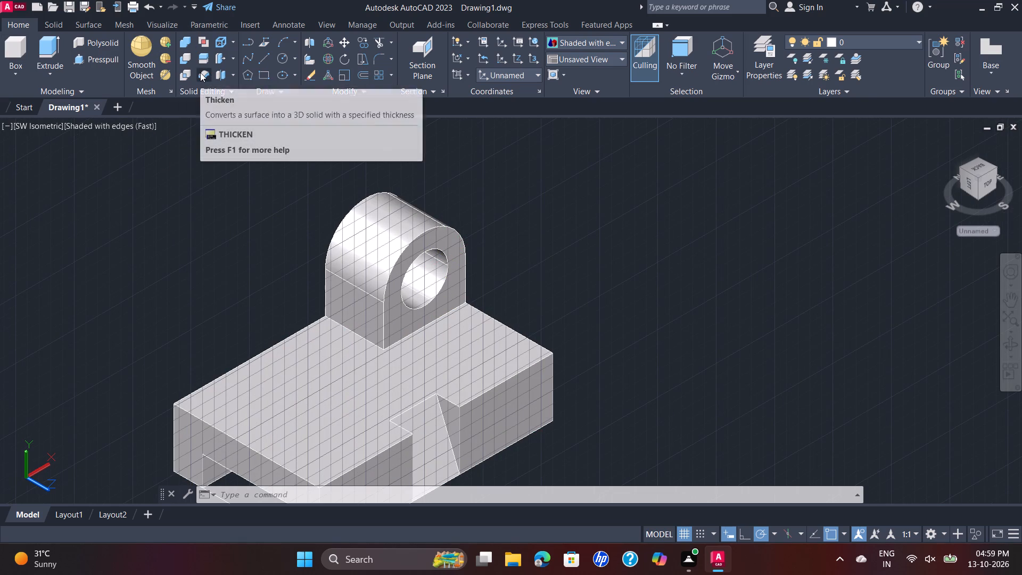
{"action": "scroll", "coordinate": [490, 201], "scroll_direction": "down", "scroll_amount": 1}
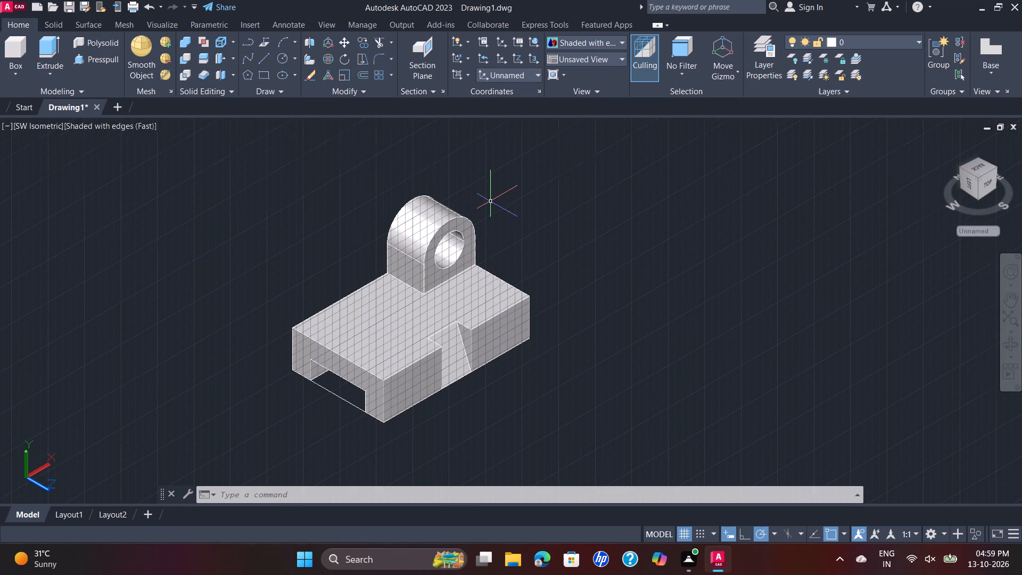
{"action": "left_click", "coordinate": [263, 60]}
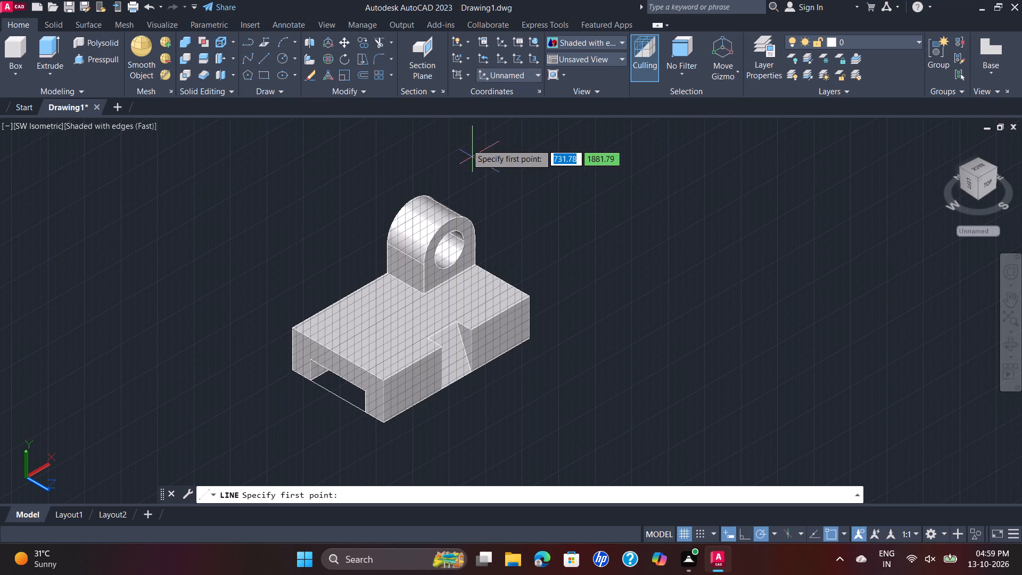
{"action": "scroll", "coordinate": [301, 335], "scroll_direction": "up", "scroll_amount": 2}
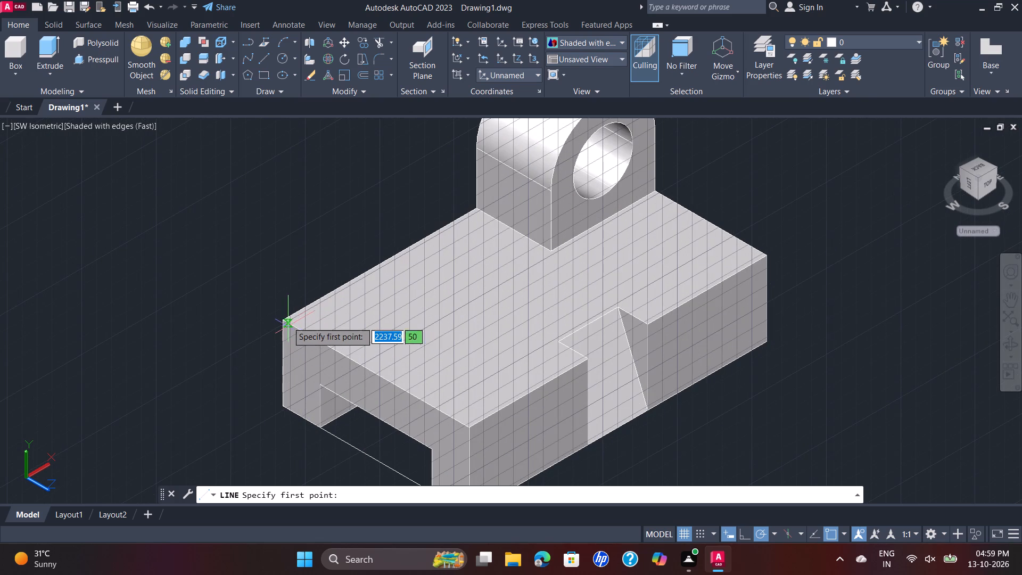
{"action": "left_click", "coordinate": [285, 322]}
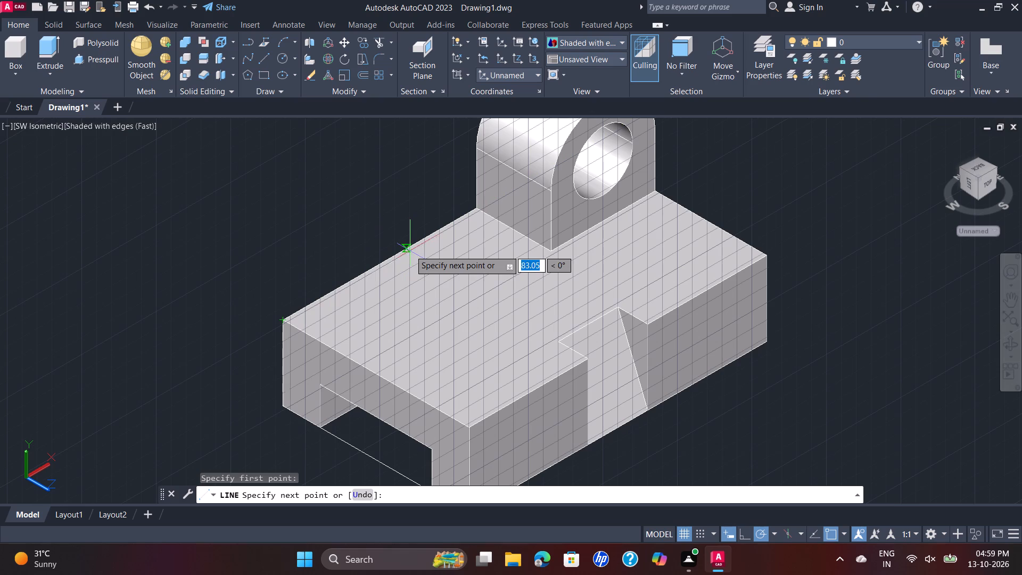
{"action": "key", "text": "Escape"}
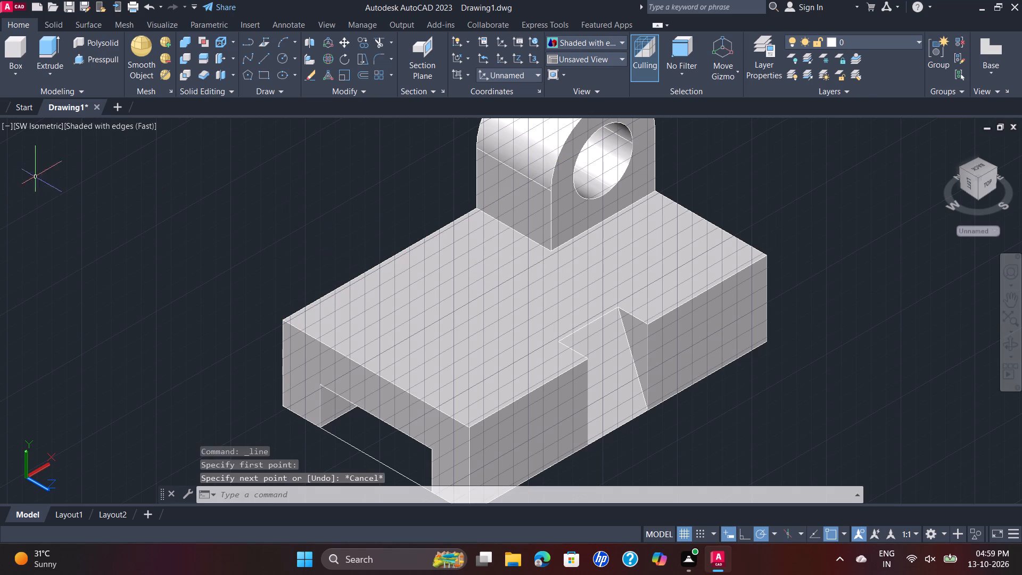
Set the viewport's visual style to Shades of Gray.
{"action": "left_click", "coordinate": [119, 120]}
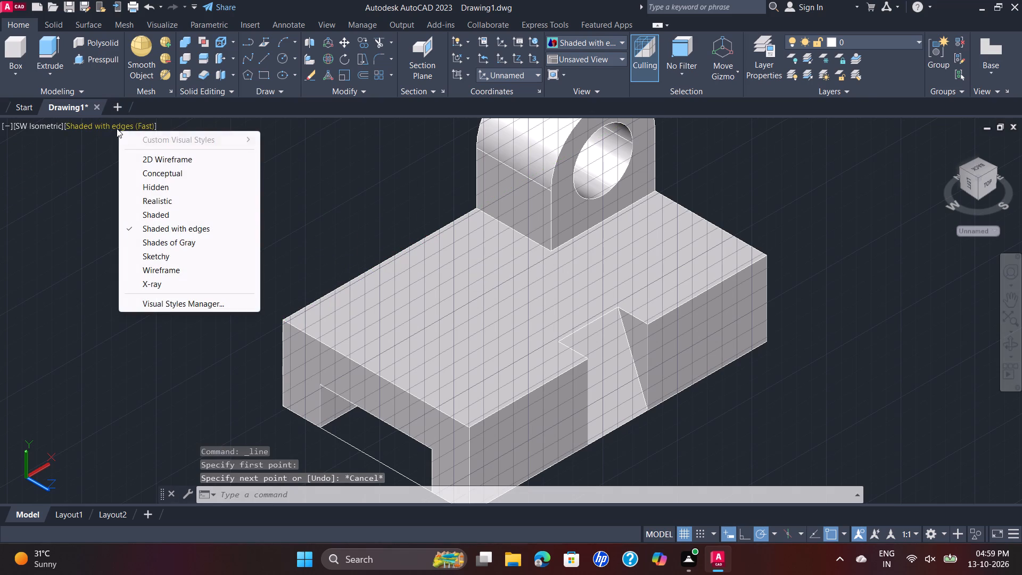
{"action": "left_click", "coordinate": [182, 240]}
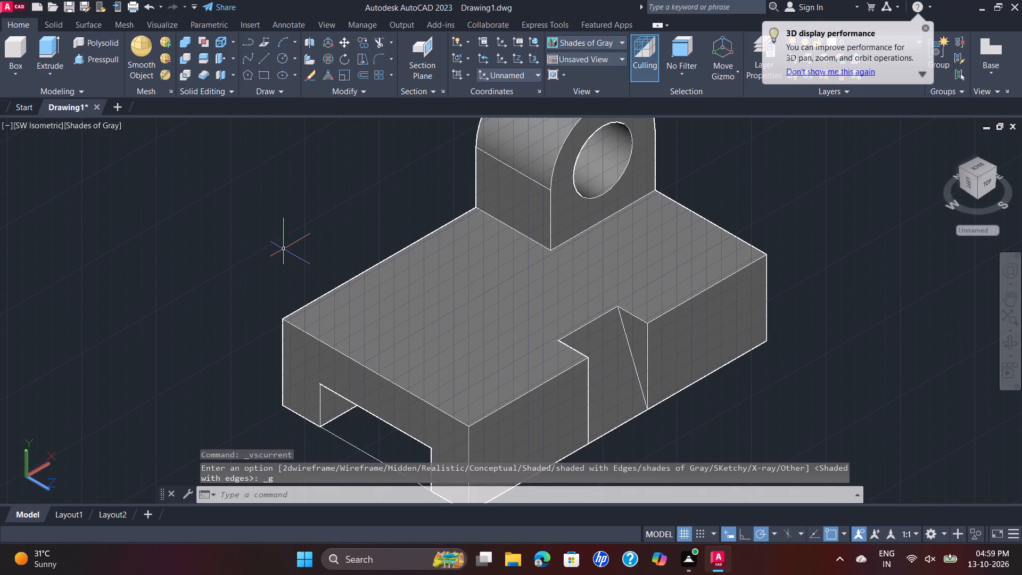
Draw lines from the base's rear top corner at the slotted end: 70 along the rear edge, 30 across the top, and perpendicular to the support.
{"action": "key", "text": "l"}
{"action": "key", "text": "Return"}
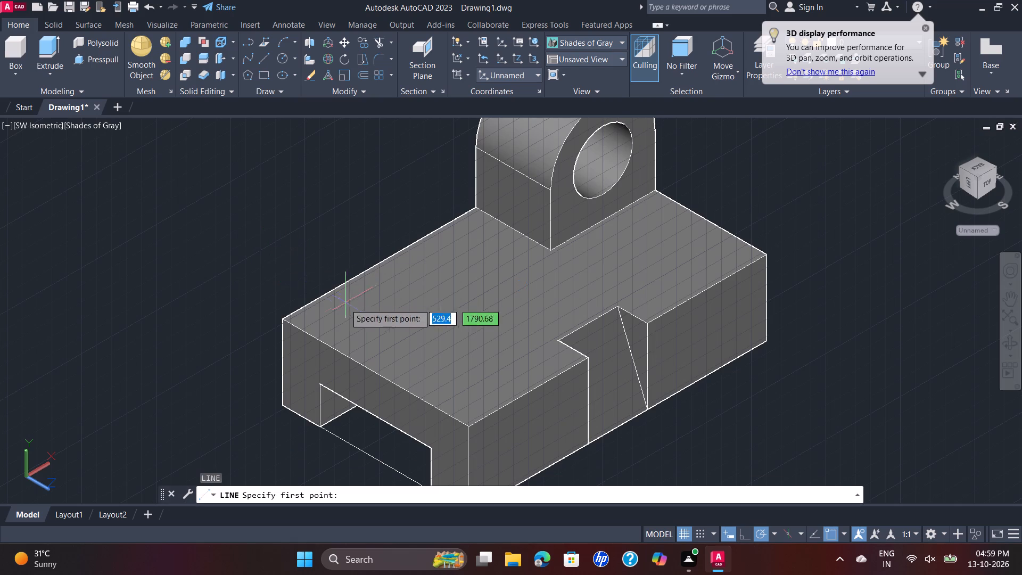
{"action": "left_click", "coordinate": [282, 321]}
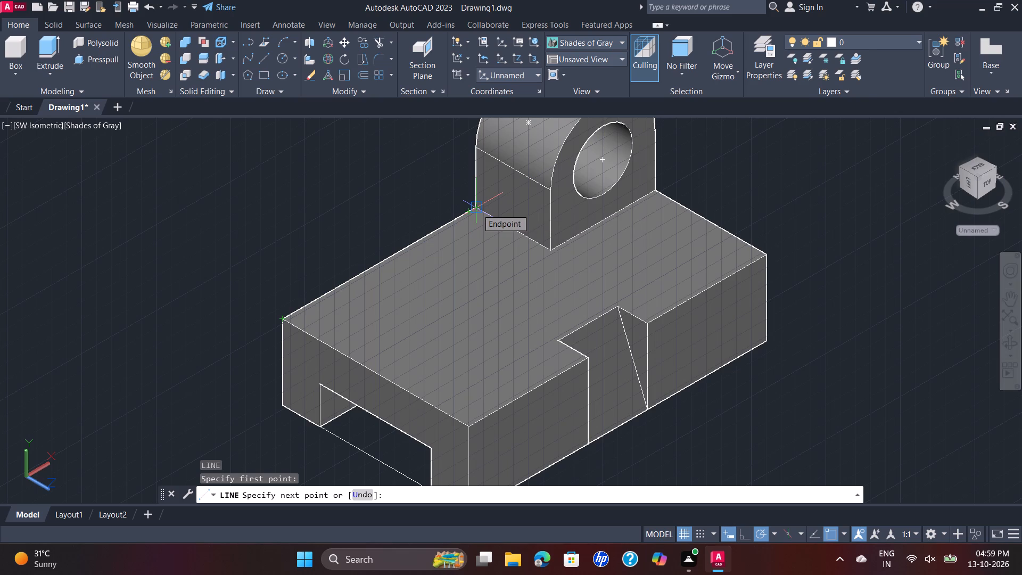
{"action": "key", "text": "7"}
{"action": "key", "text": "0"}
{"action": "key", "text": "Return"}
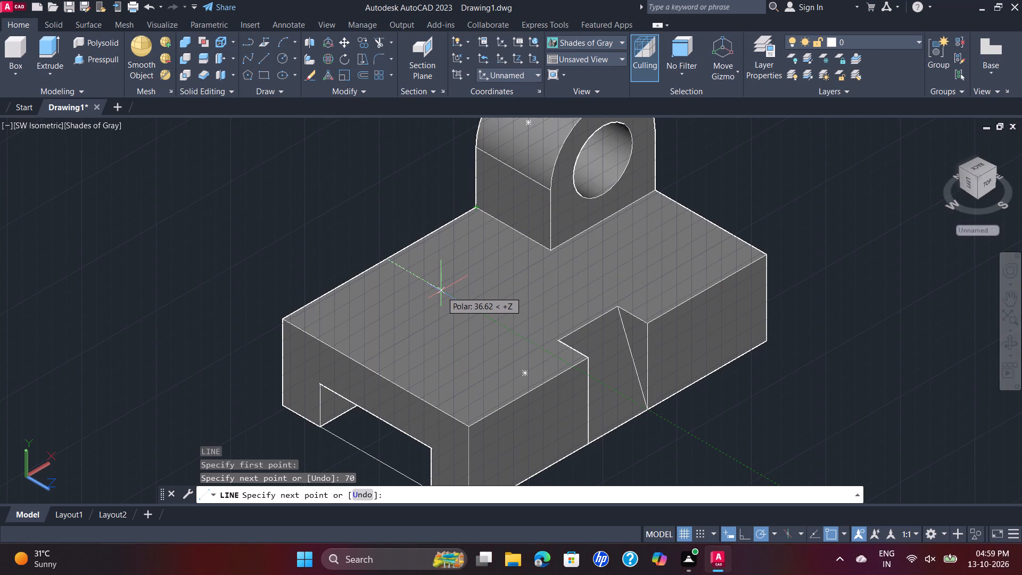
{"action": "type", "text": "30"}
{"action": "key", "text": "Return"}
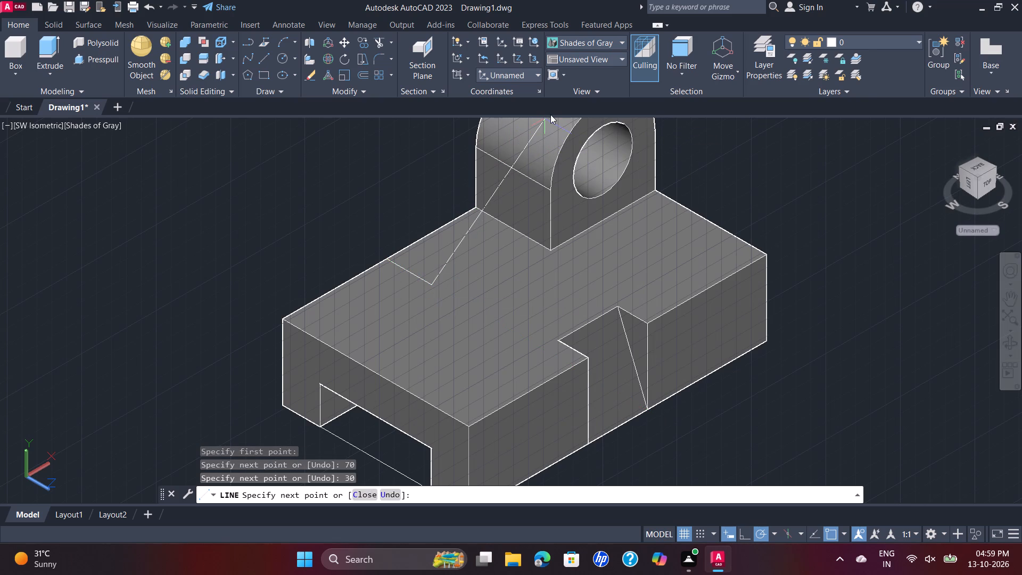
{"action": "scroll", "coordinate": [550, 114], "scroll_direction": "down", "scroll_amount": 2}
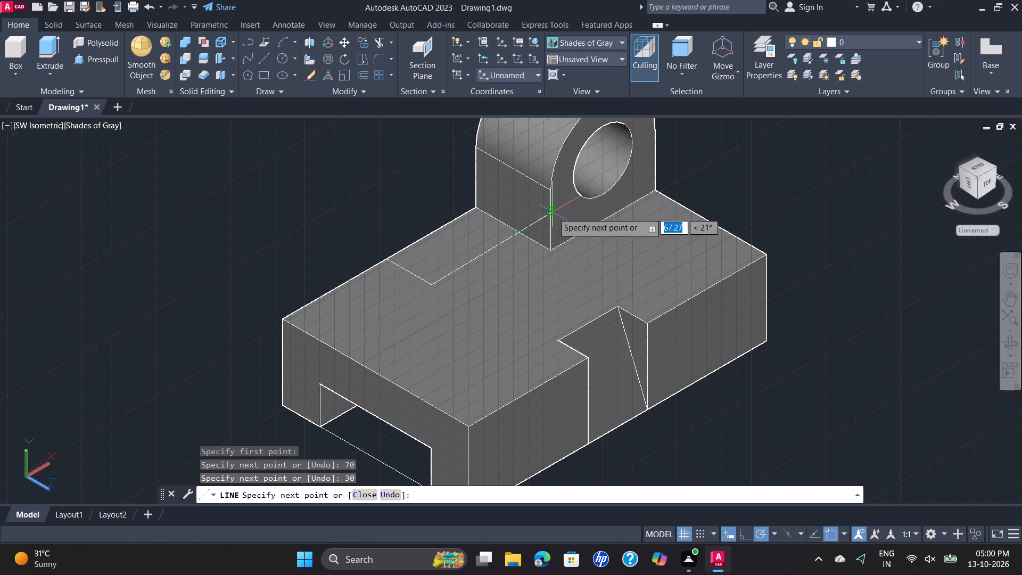
{"action": "left_click", "coordinate": [522, 232]}
{"action": "key", "text": "Escape"}
Draw a line from the 70 point on the base's rear top edge, tangent to the support's rounded rear outline.
{"action": "scroll", "coordinate": [790, 145], "scroll_direction": "down", "scroll_amount": 1}
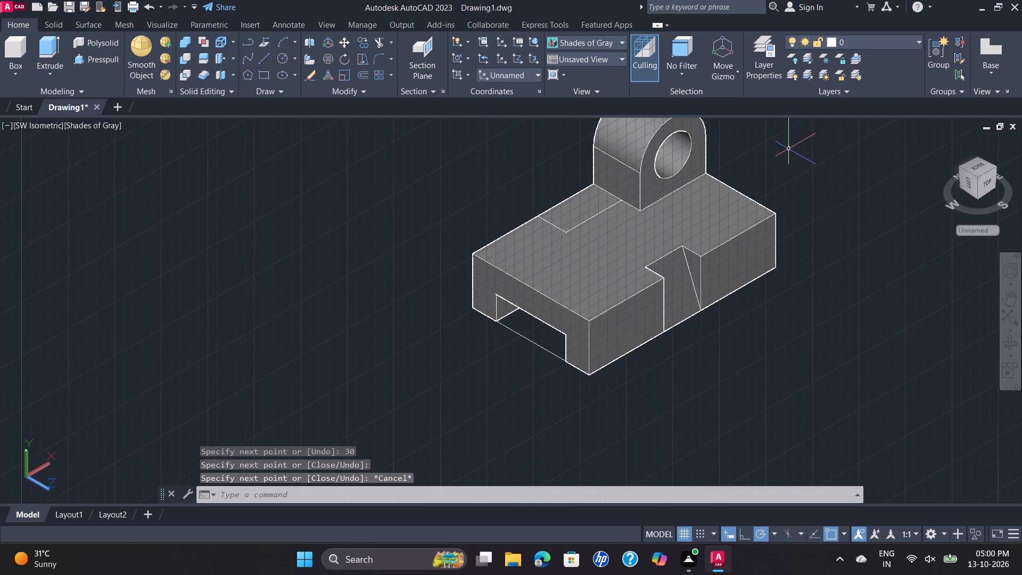
{"action": "middle_click_drag", "start_coordinate": [789, 150], "coordinate": [783, 262]}
{"action": "scroll", "coordinate": [775, 248], "scroll_direction": "up", "scroll_amount": 1}
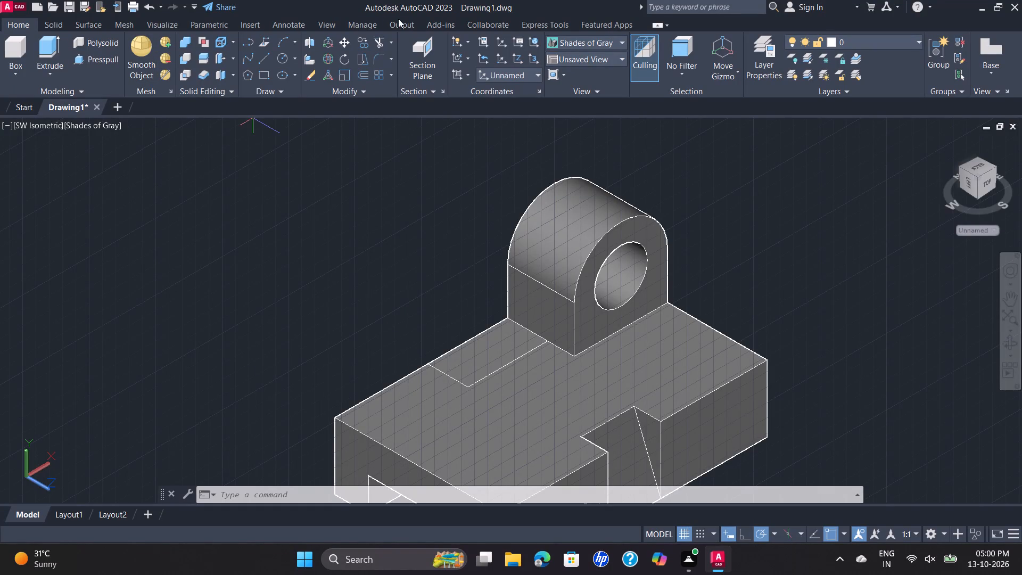
{"action": "left_click", "coordinate": [265, 60]}
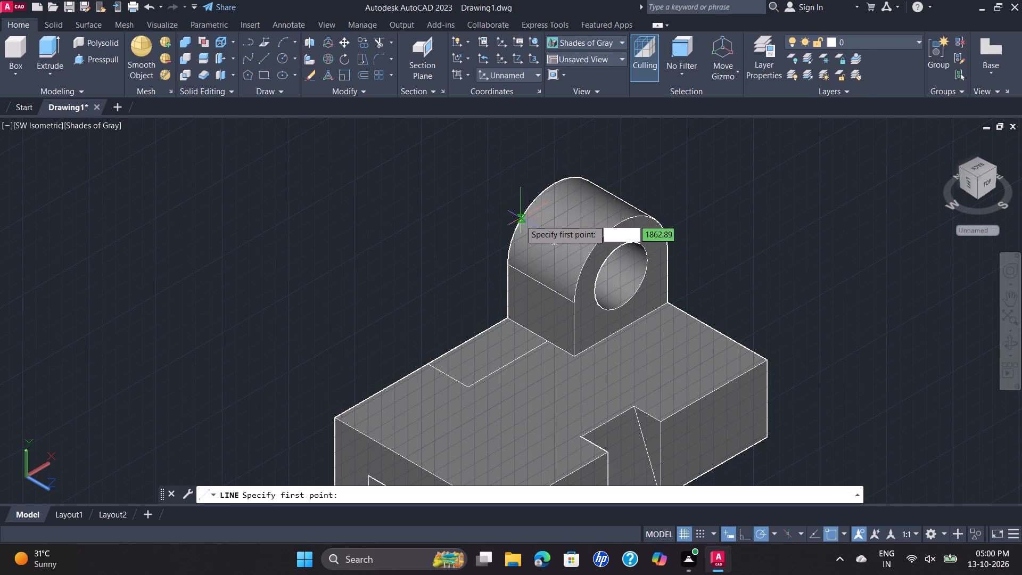
{"action": "left_click", "coordinate": [427, 365]}
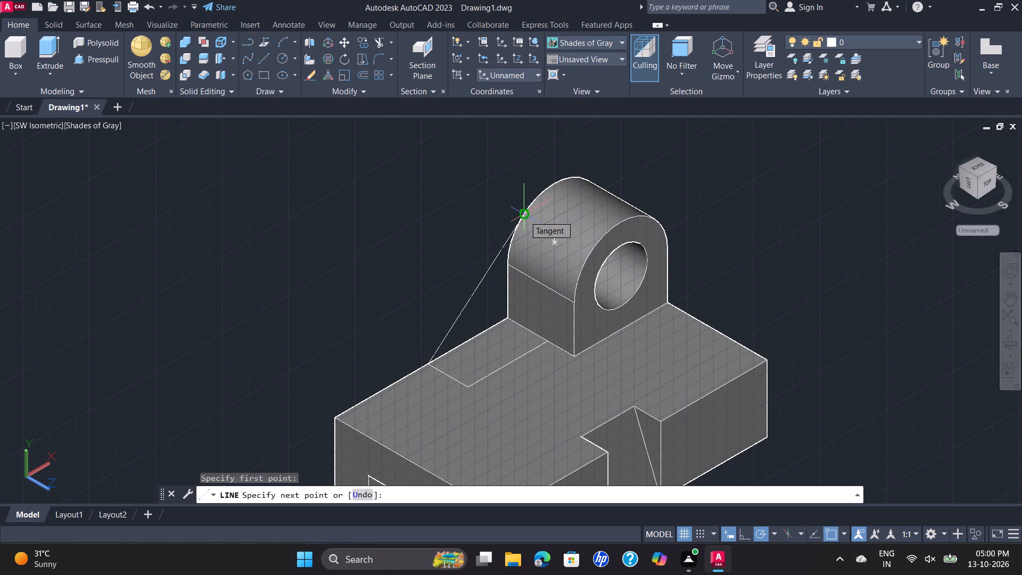
{"action": "left_click", "coordinate": [524, 216]}
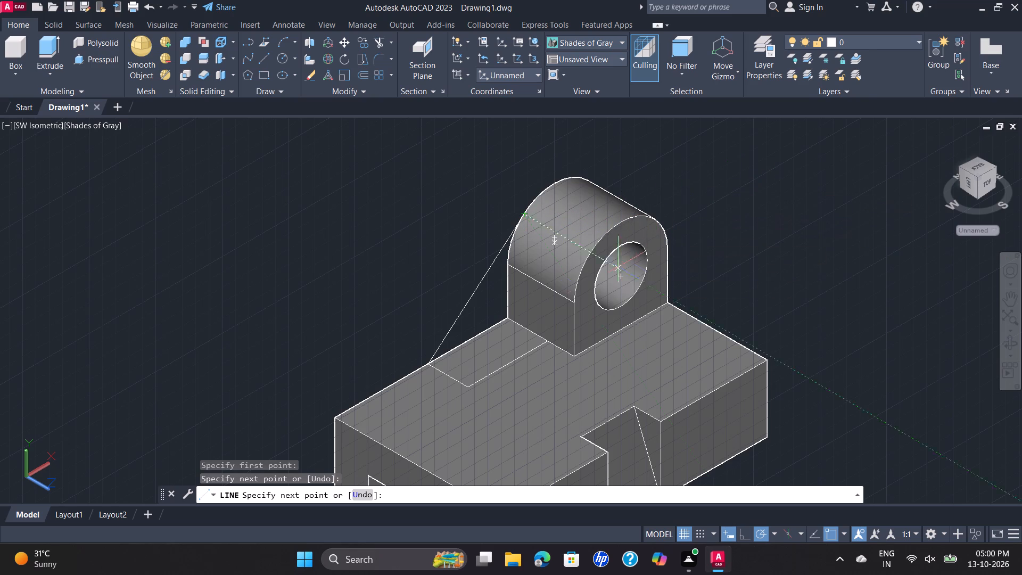
{"action": "key", "text": "Escape"}
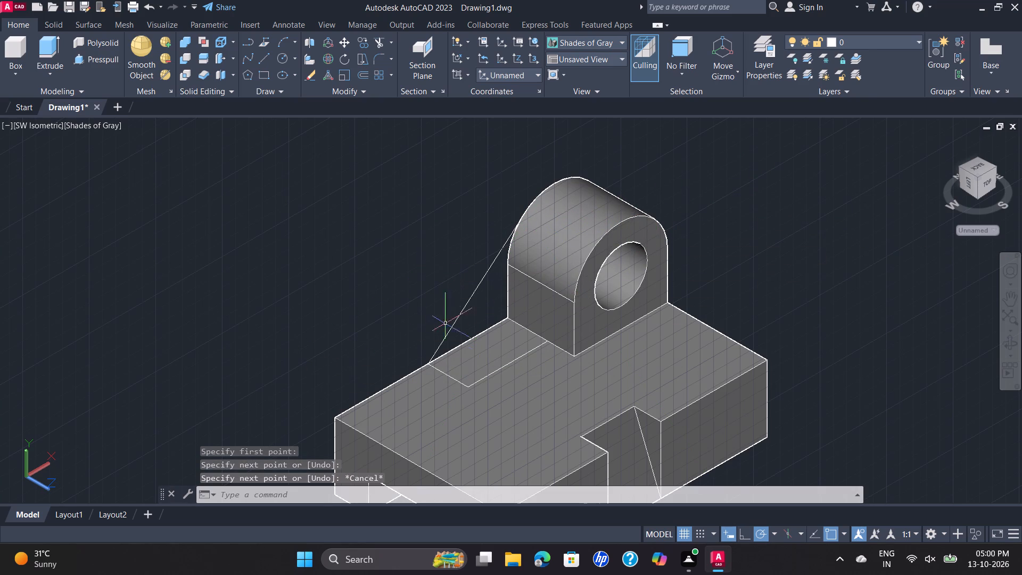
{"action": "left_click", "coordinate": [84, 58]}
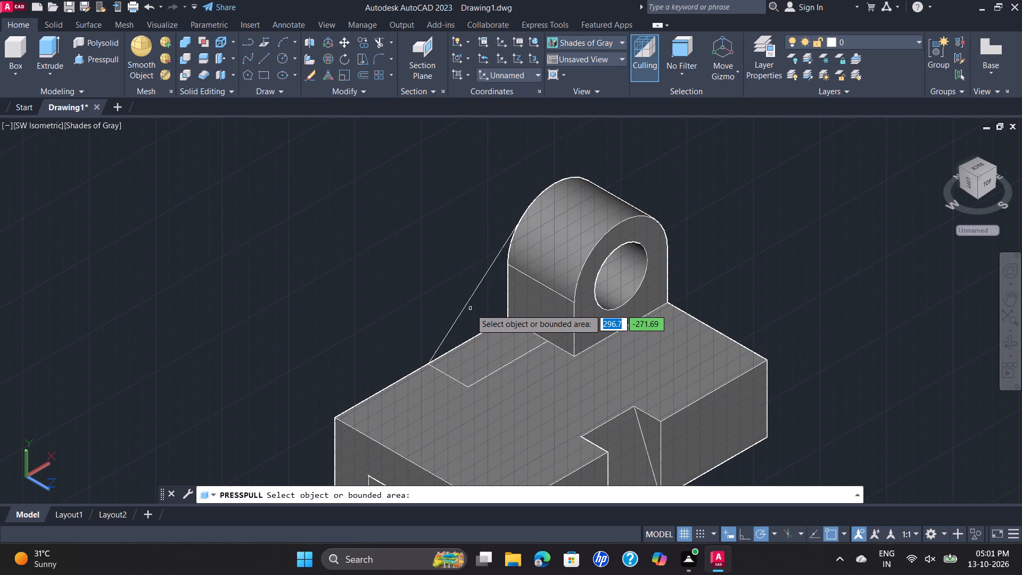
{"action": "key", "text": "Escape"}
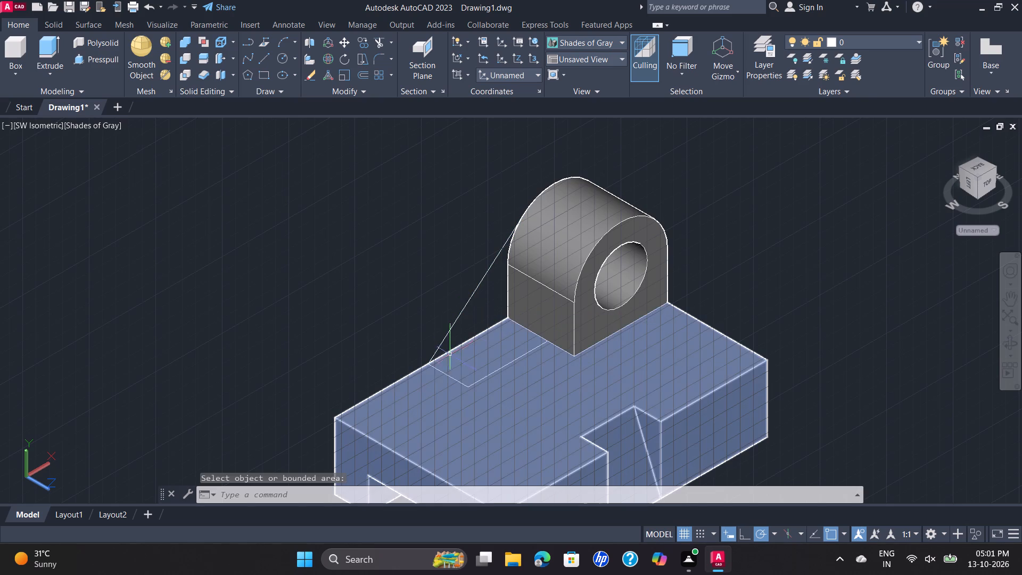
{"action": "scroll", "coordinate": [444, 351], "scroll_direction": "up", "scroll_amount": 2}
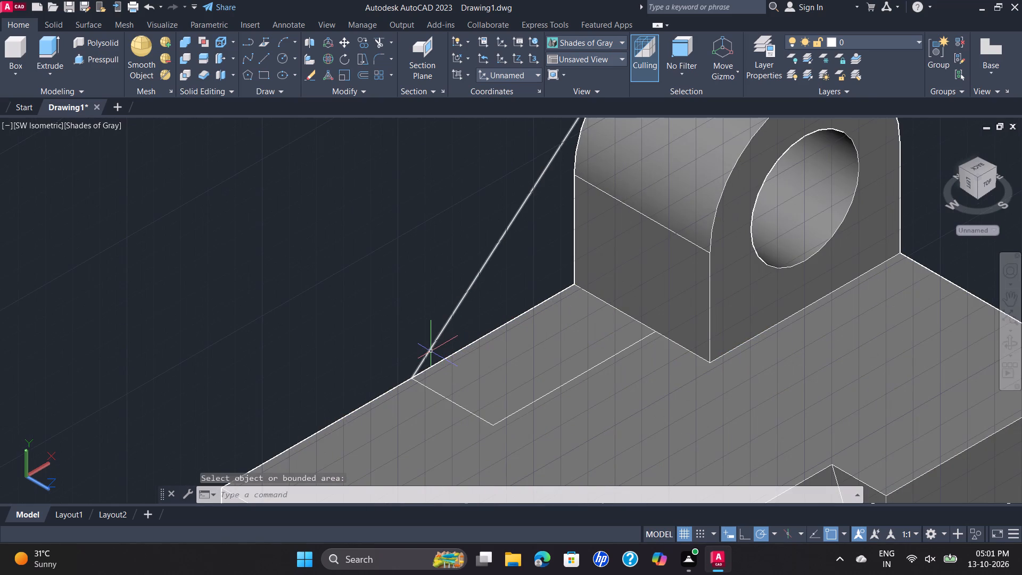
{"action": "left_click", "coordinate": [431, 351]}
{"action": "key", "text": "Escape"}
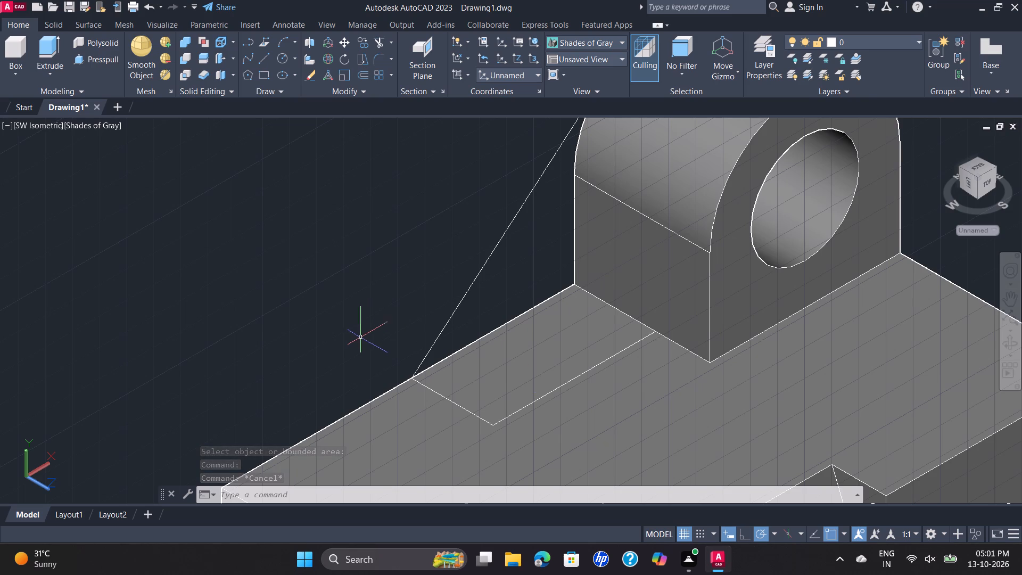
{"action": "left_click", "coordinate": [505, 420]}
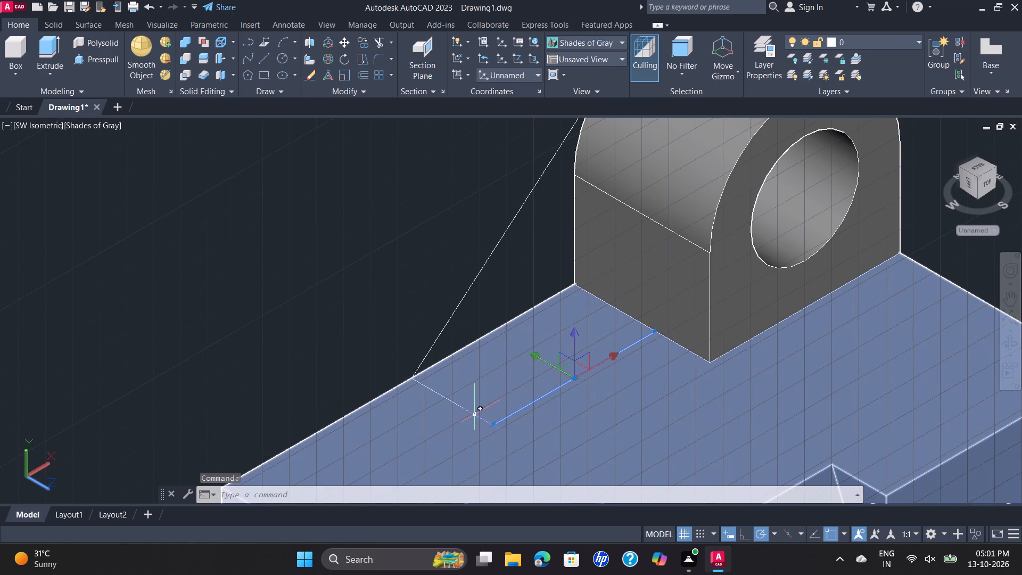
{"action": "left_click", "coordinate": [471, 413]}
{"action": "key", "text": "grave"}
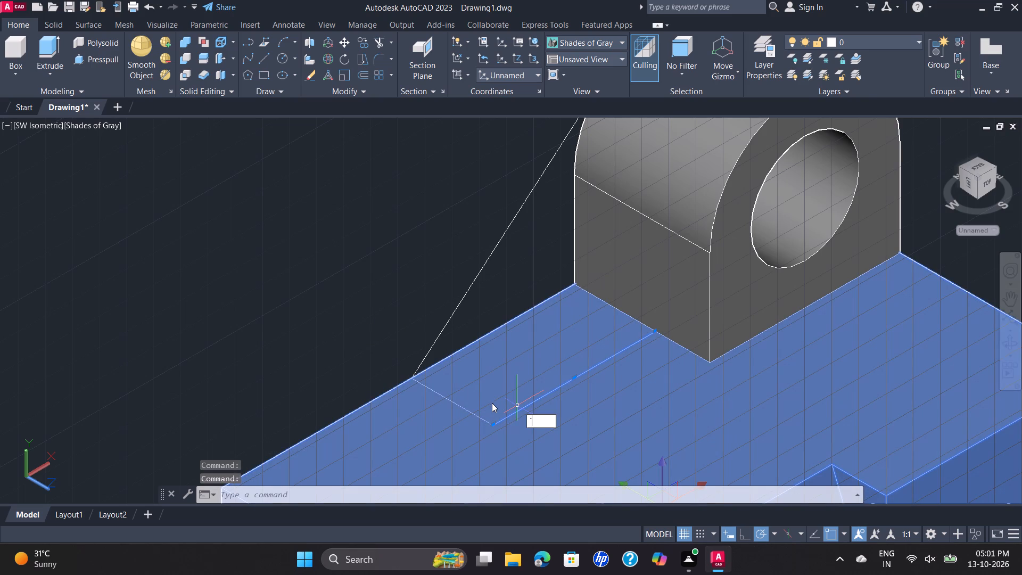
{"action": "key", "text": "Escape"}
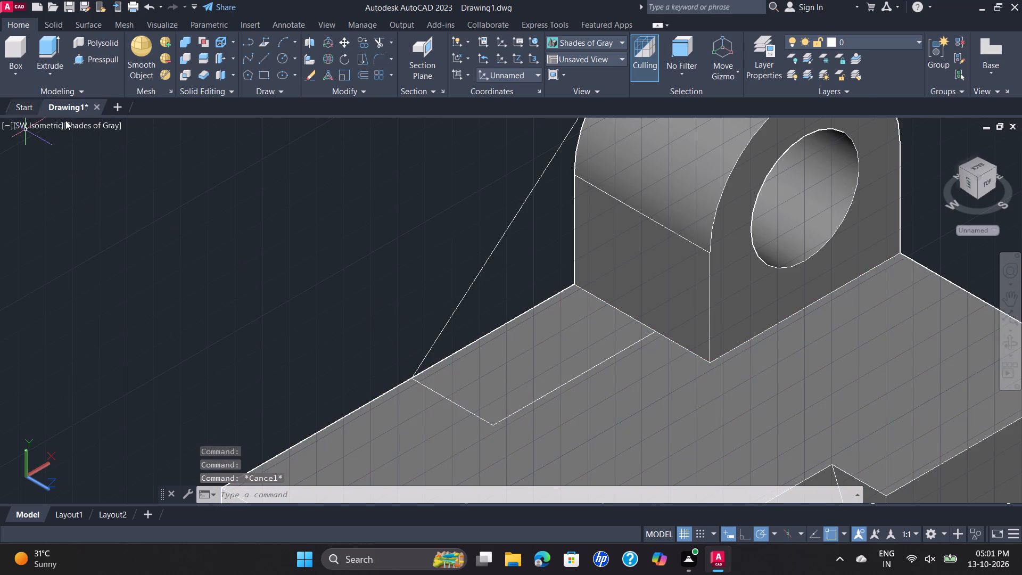
Set the viewport's visual style to 2D Wireframe.
{"action": "left_click", "coordinate": [89, 127]}
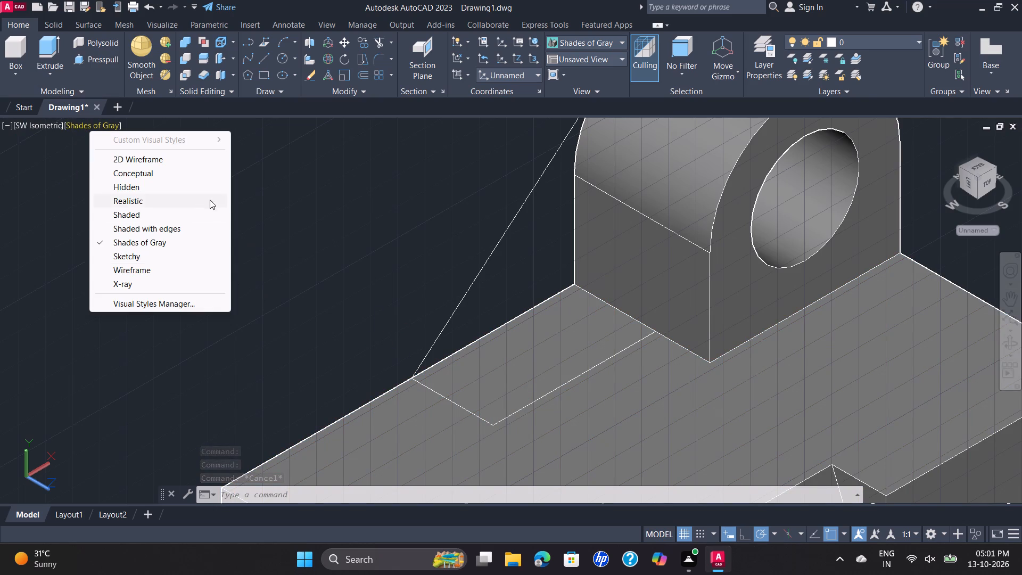
{"action": "left_click", "coordinate": [178, 162]}
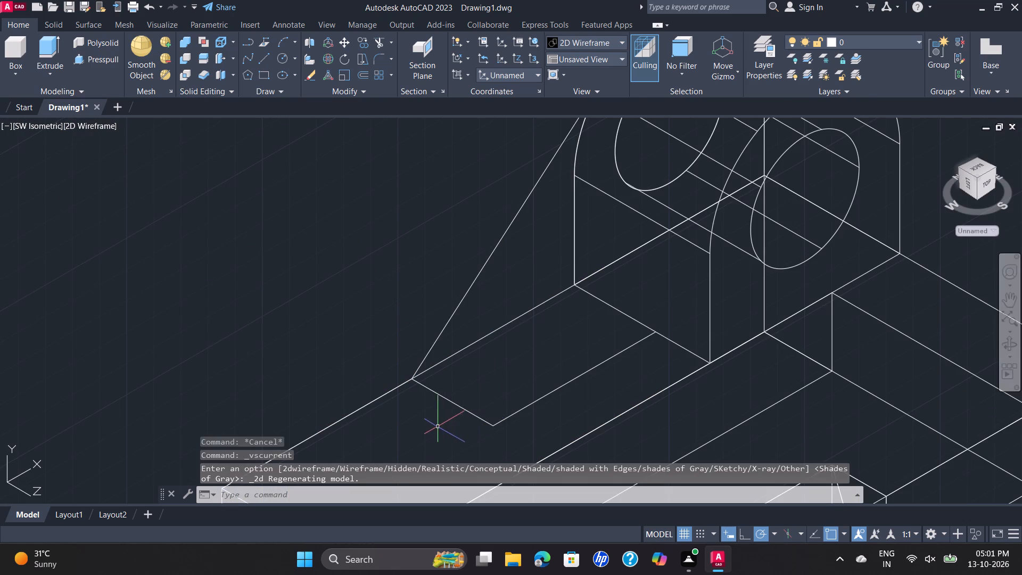
Erase the 30-long cross line and the line joining it to the support on the base block's top face.
{"action": "left_click", "coordinate": [452, 402]}
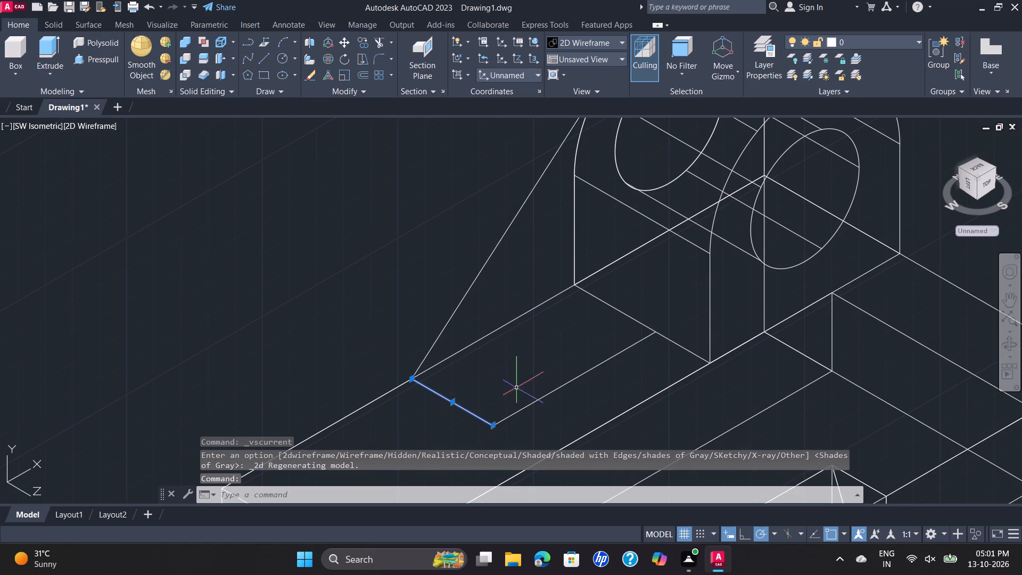
{"action": "left_click", "coordinate": [538, 397]}
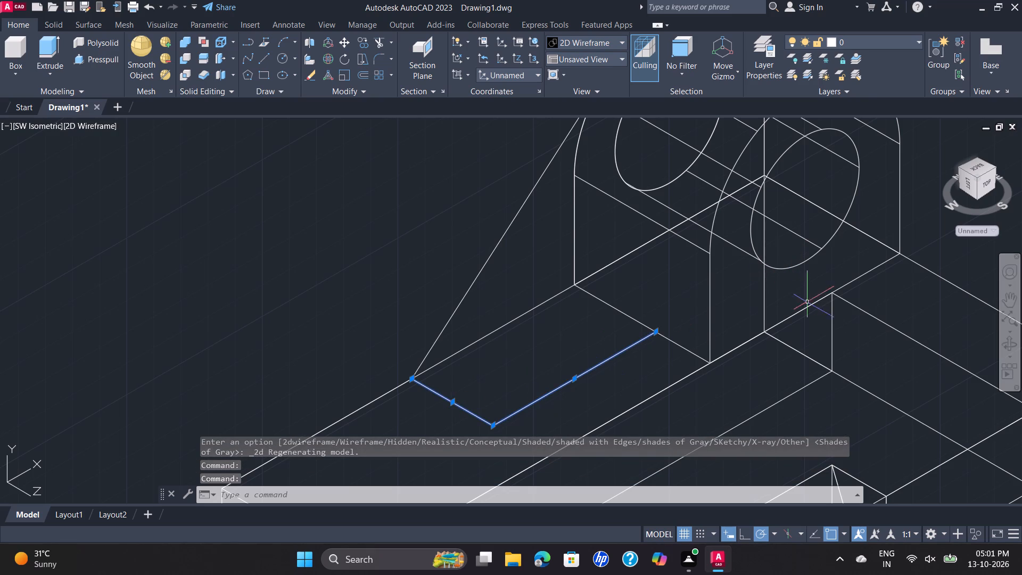
{"action": "key", "text": "Delete"}
Draw a line along the base's rear top edge from the tangent line's lower end to the support's near bottom corner.
{"action": "scroll", "coordinate": [271, 301], "scroll_direction": "down", "scroll_amount": 1}
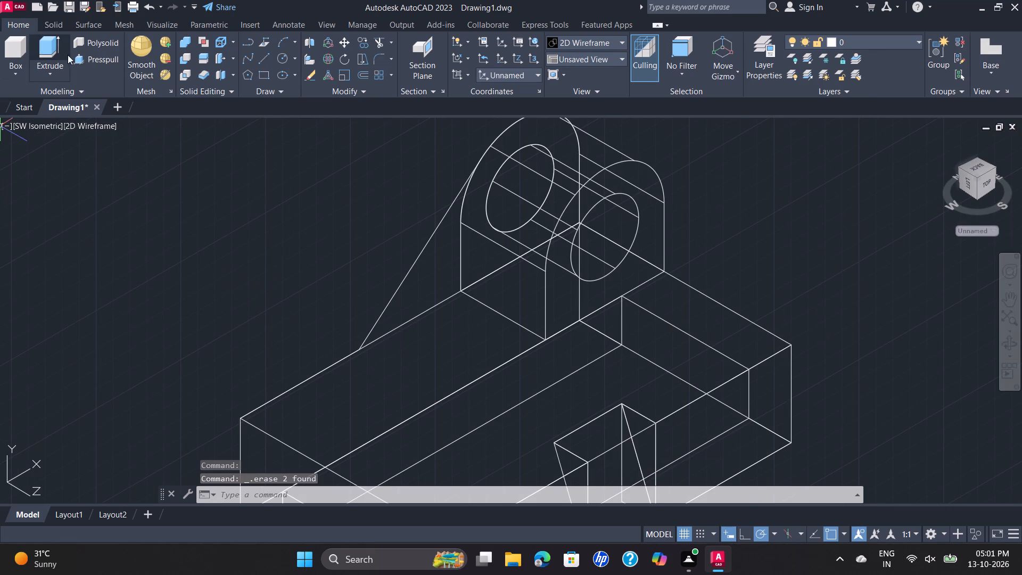
{"action": "left_click", "coordinate": [264, 59]}
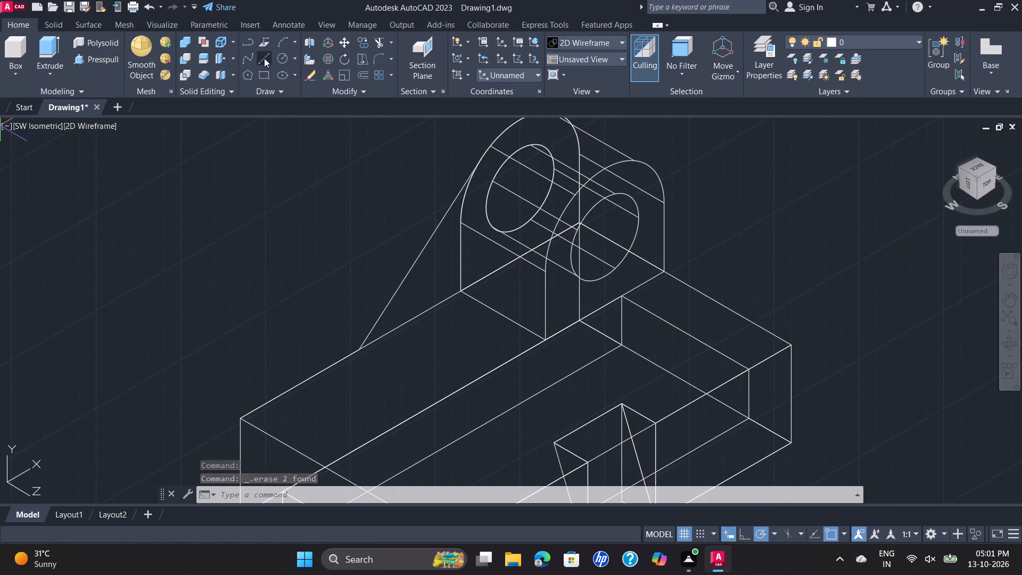
{"action": "left_click", "coordinate": [361, 349]}
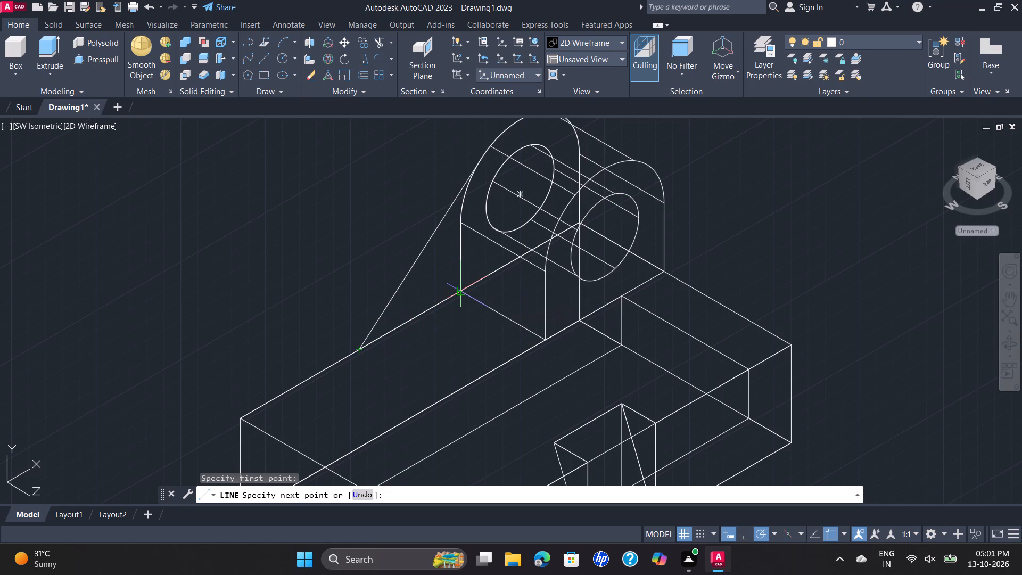
{"action": "left_click", "coordinate": [463, 290]}
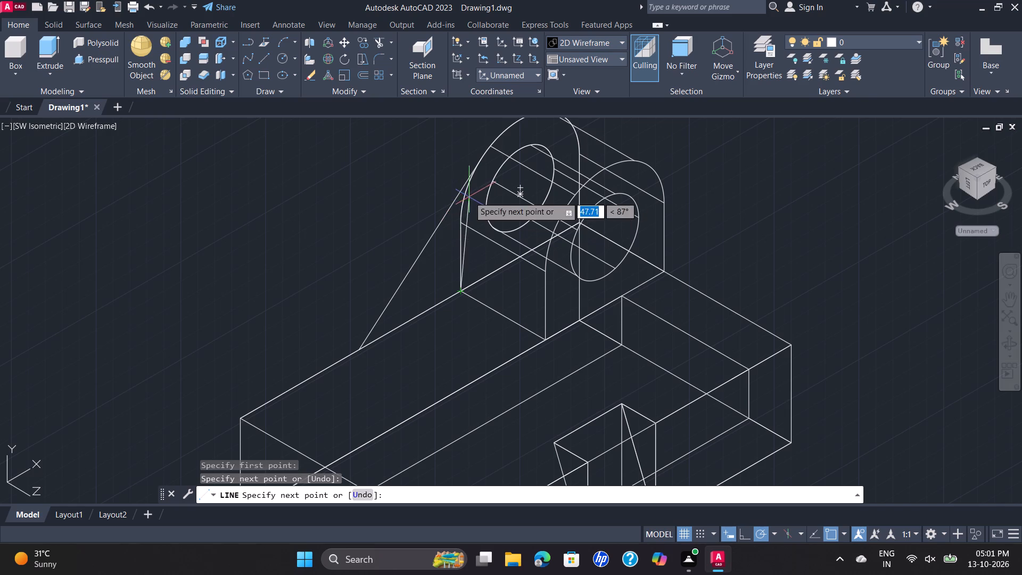
{"action": "key", "text": "Escape"}
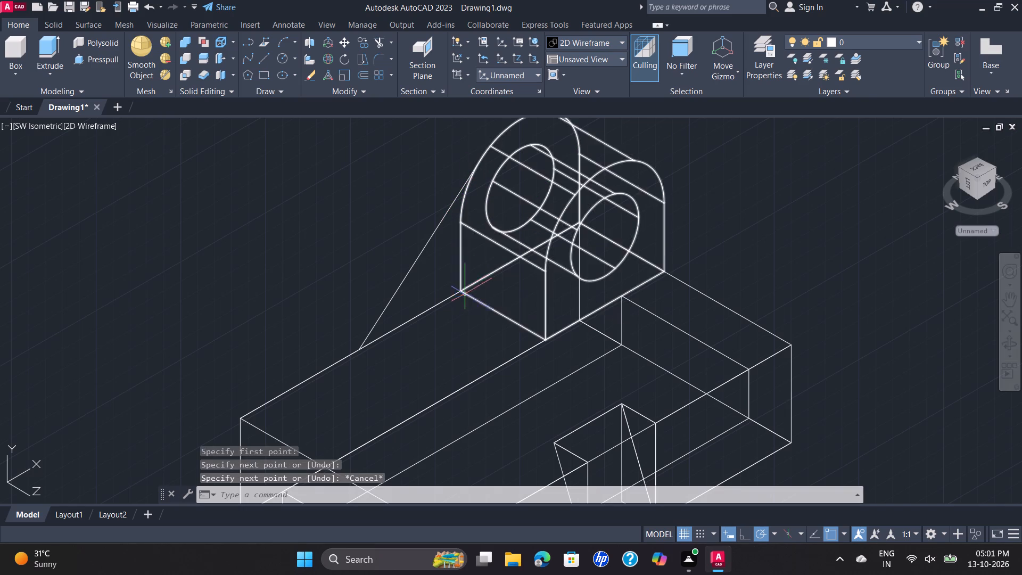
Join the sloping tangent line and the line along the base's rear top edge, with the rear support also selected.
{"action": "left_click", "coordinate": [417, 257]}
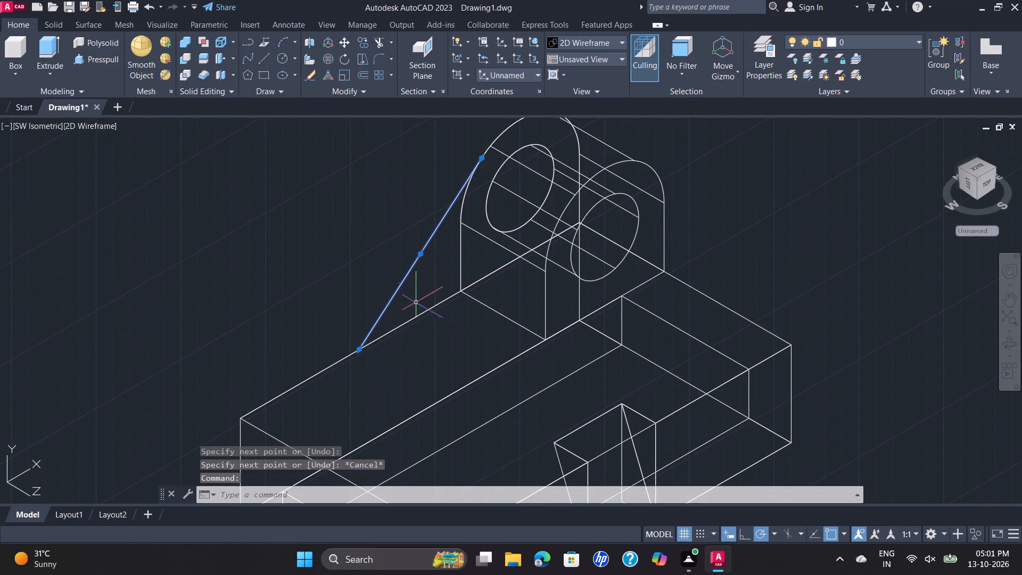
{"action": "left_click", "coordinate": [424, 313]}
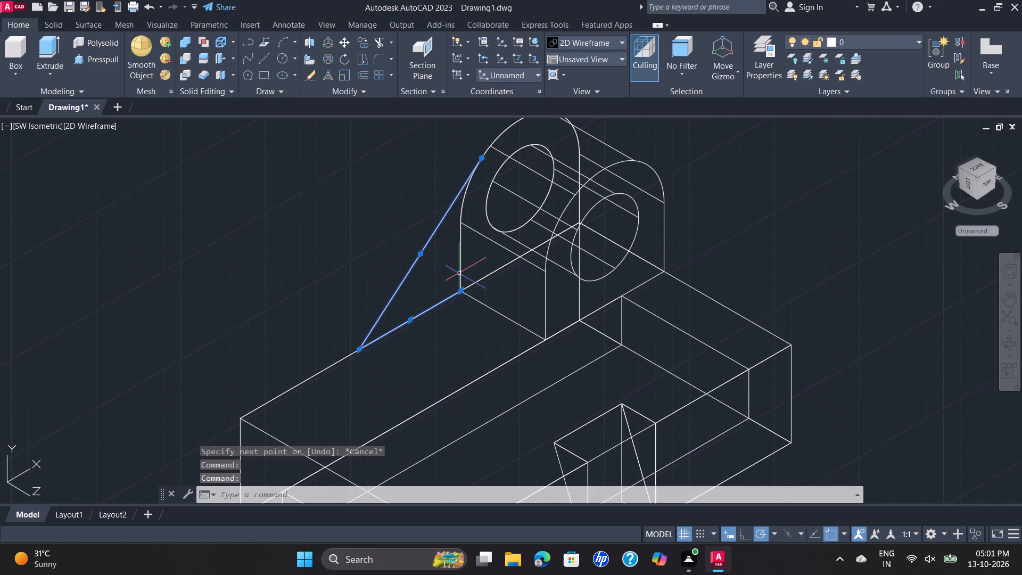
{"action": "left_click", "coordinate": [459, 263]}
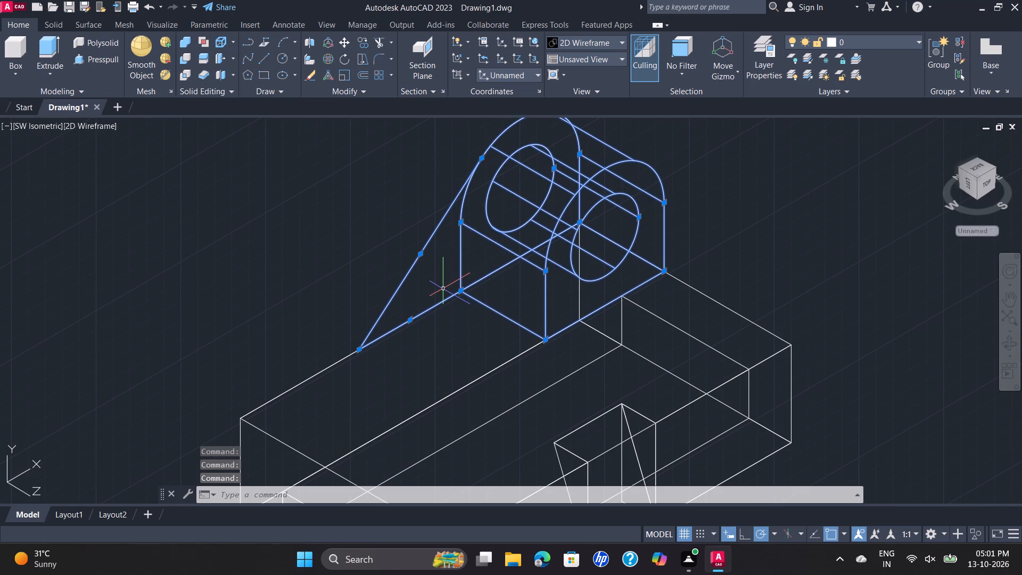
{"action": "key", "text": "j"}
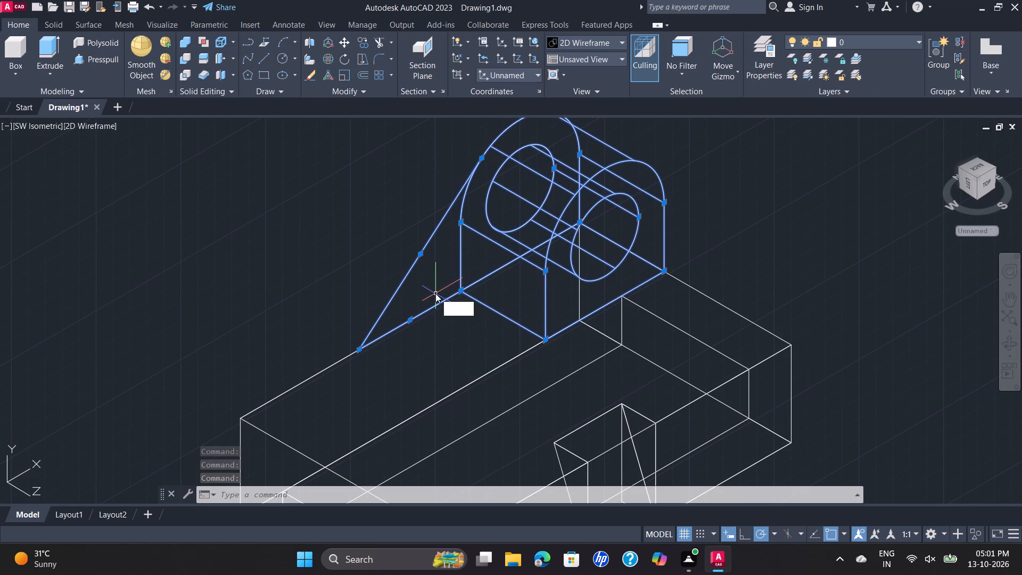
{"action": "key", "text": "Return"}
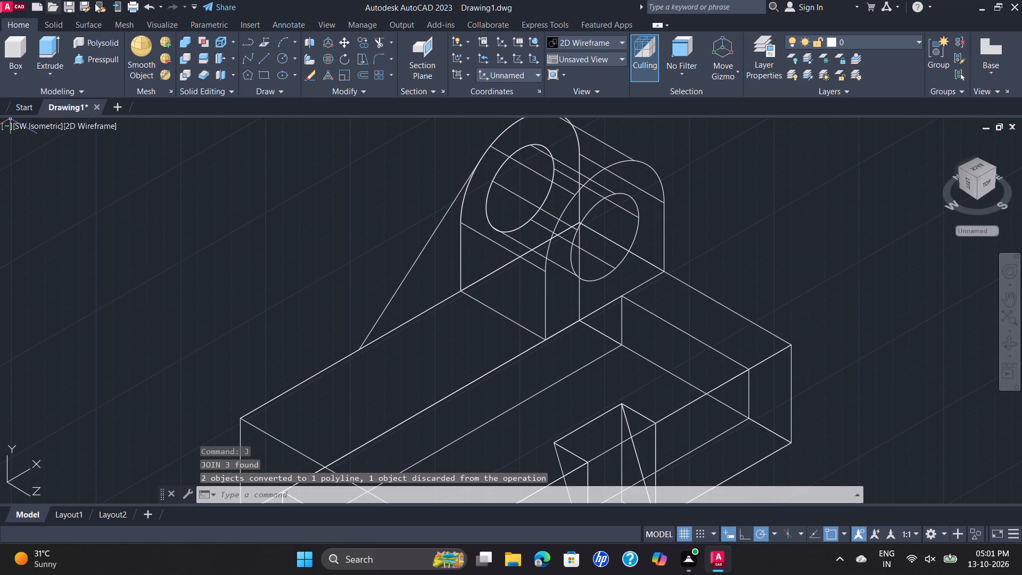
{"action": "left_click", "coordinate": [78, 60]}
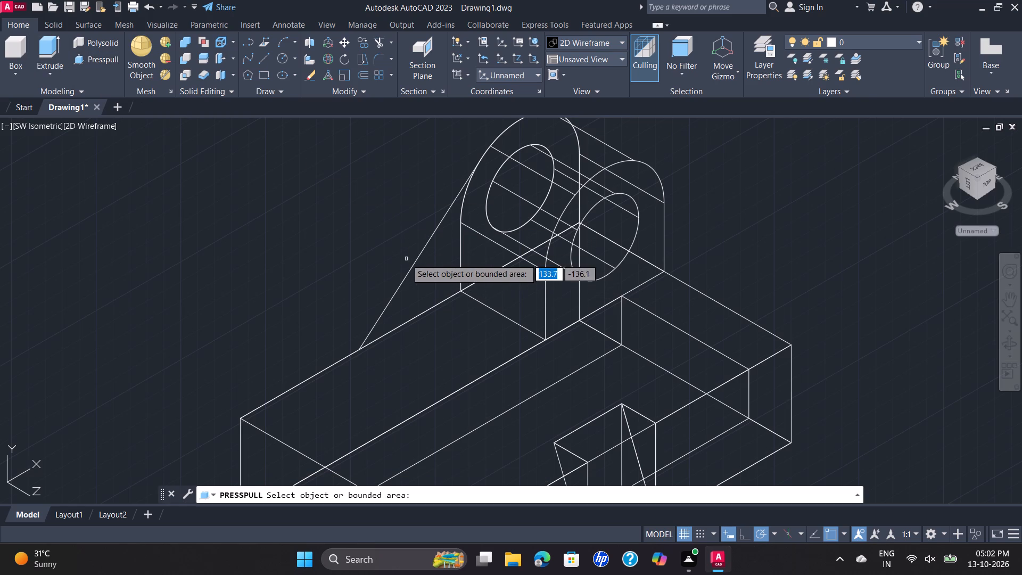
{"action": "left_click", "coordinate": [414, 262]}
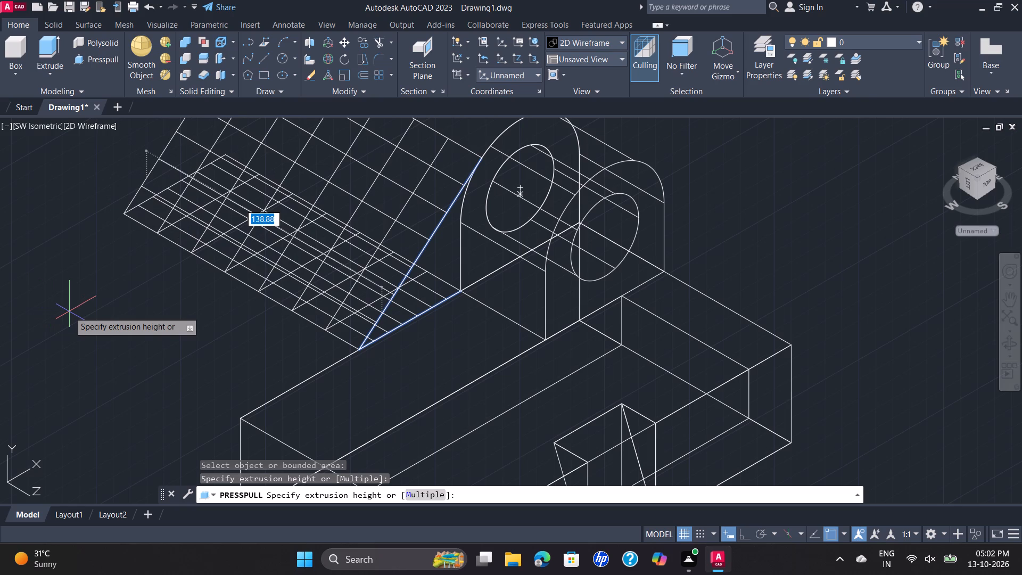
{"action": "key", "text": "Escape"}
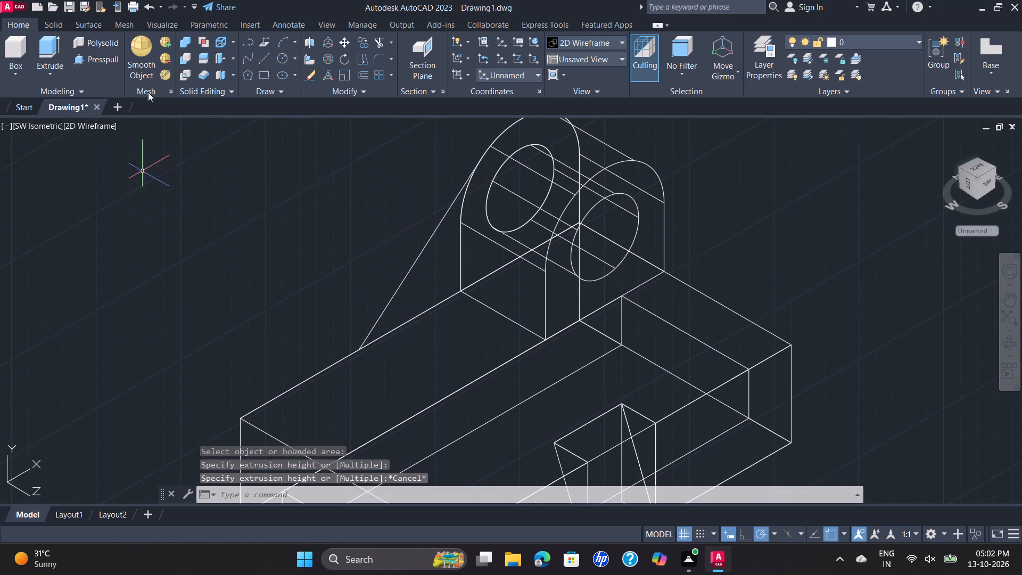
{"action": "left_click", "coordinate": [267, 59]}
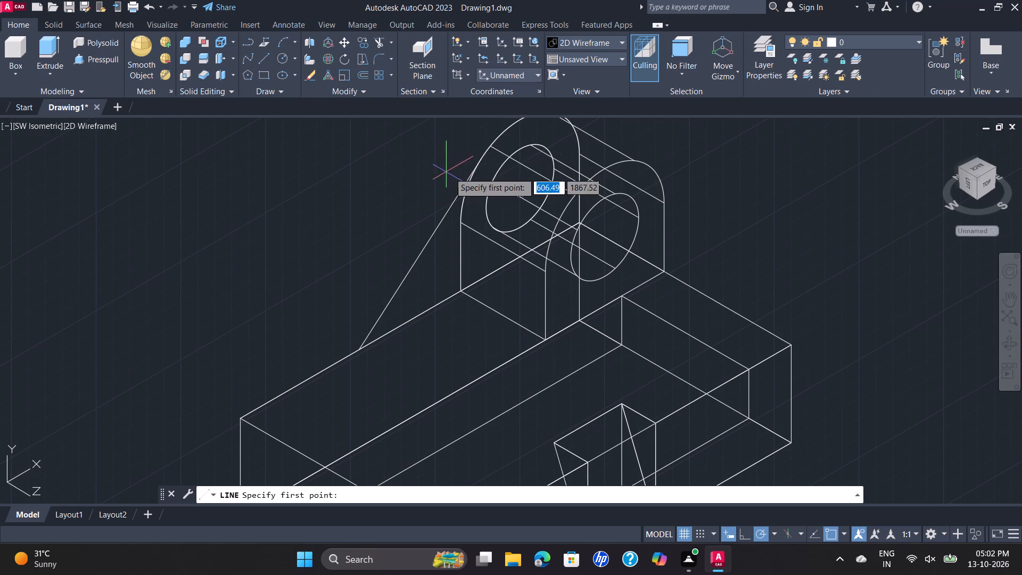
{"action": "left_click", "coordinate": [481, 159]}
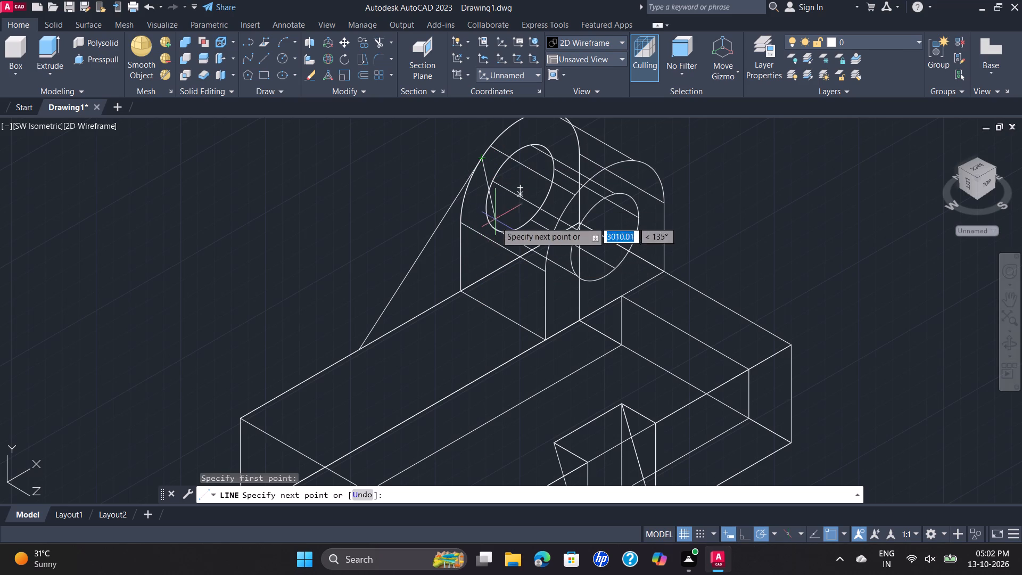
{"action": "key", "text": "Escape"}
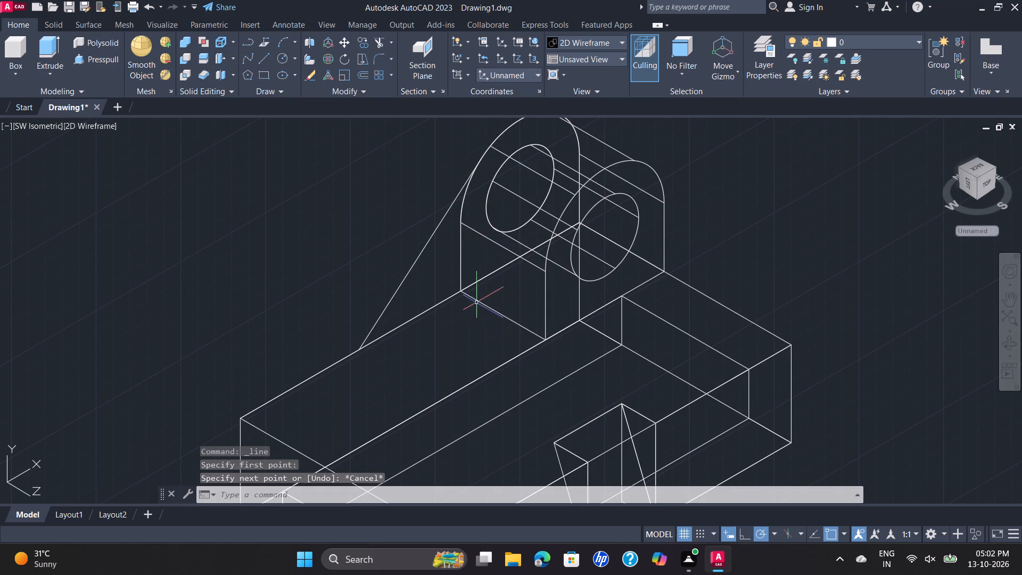
Draw a vertical line from the support's near bottom corner up to the sloping tangent line.
{"action": "key", "text": "space"}
{"action": "left_click", "coordinate": [463, 292]}
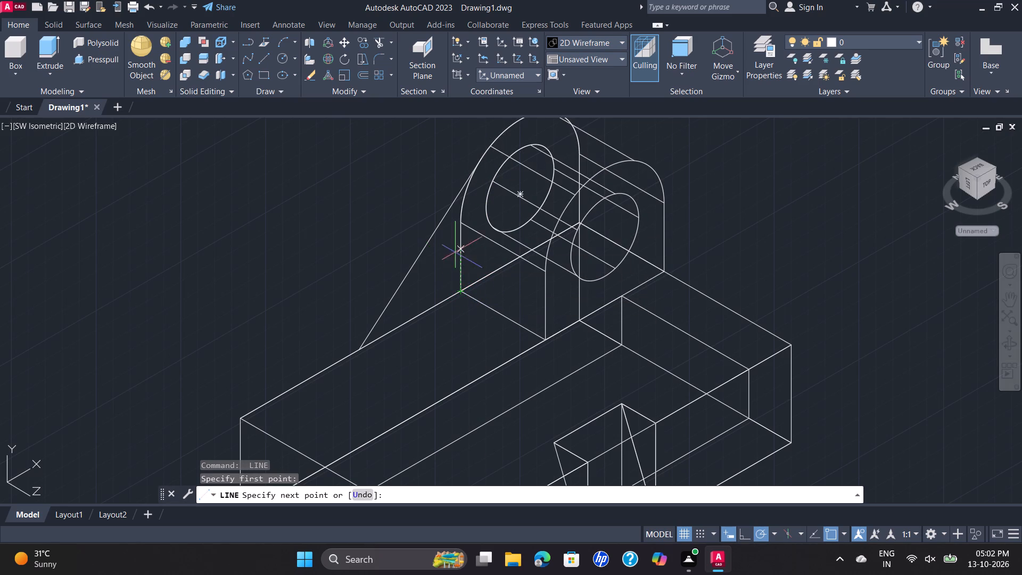
{"action": "left_click", "coordinate": [461, 192]}
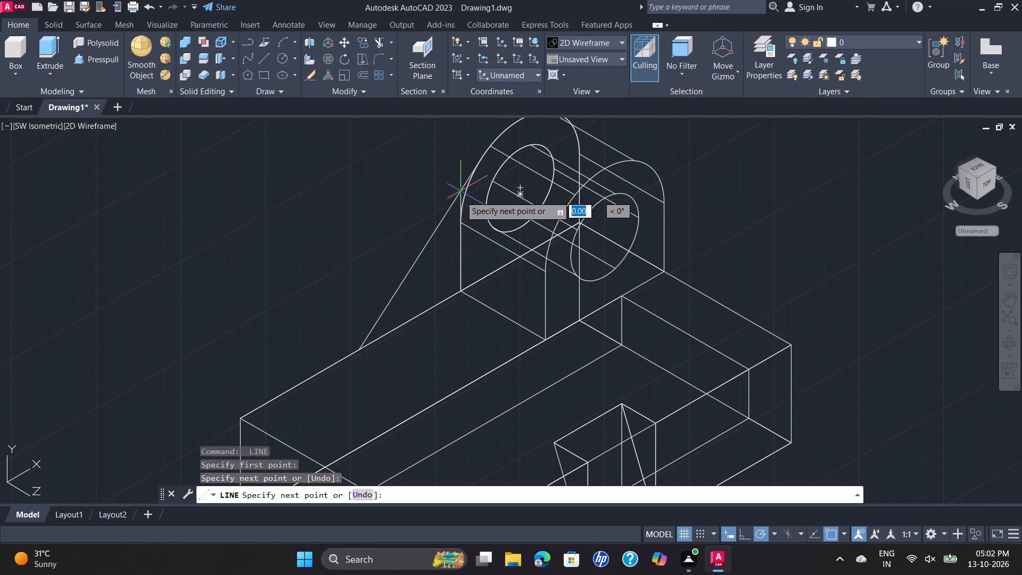
{"action": "key", "text": "Escape"}
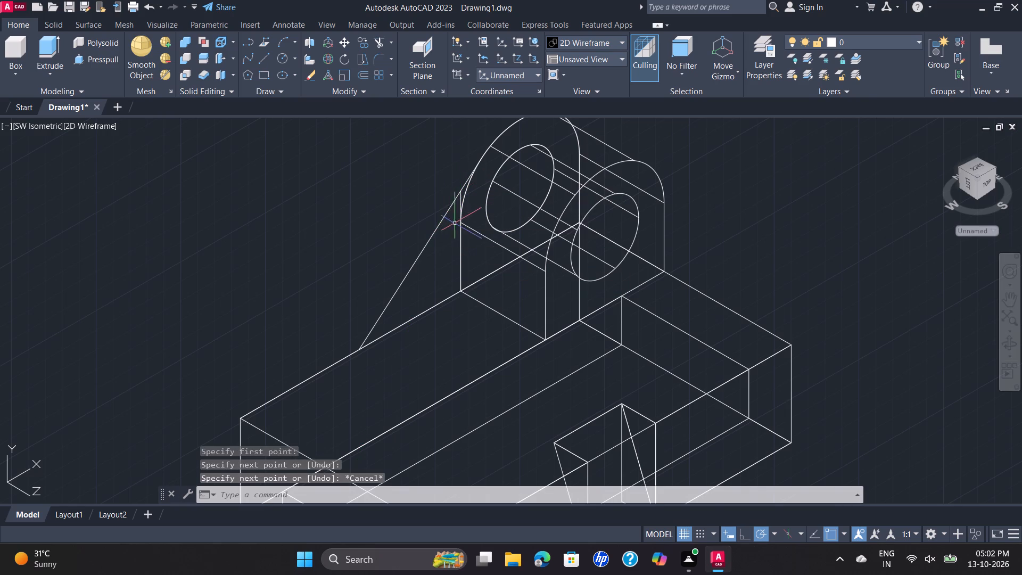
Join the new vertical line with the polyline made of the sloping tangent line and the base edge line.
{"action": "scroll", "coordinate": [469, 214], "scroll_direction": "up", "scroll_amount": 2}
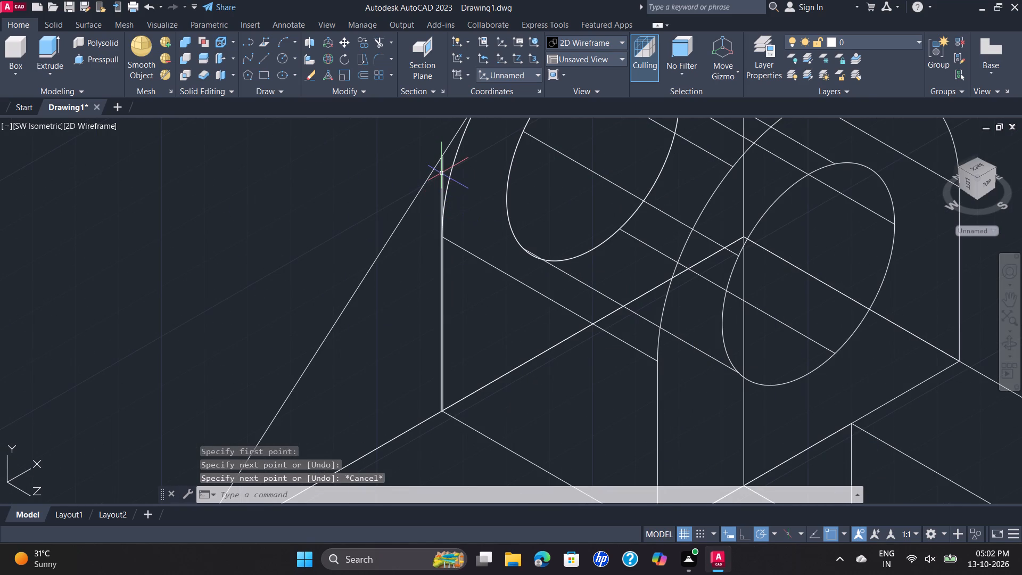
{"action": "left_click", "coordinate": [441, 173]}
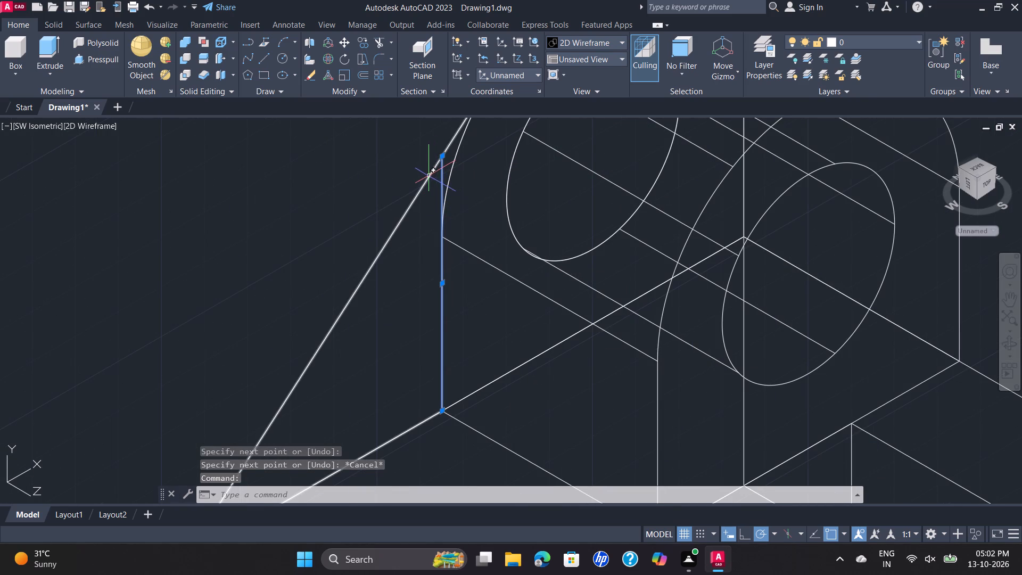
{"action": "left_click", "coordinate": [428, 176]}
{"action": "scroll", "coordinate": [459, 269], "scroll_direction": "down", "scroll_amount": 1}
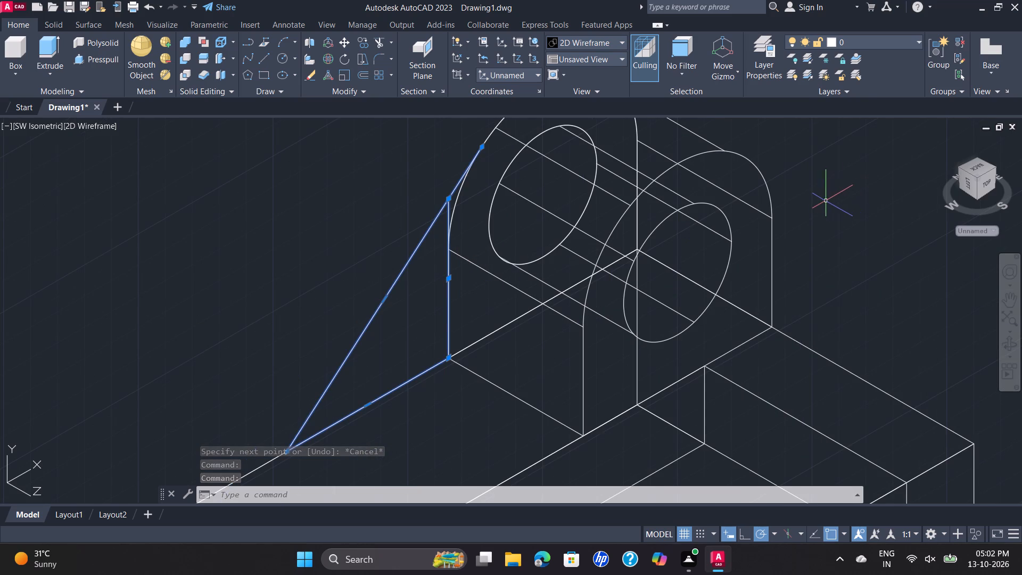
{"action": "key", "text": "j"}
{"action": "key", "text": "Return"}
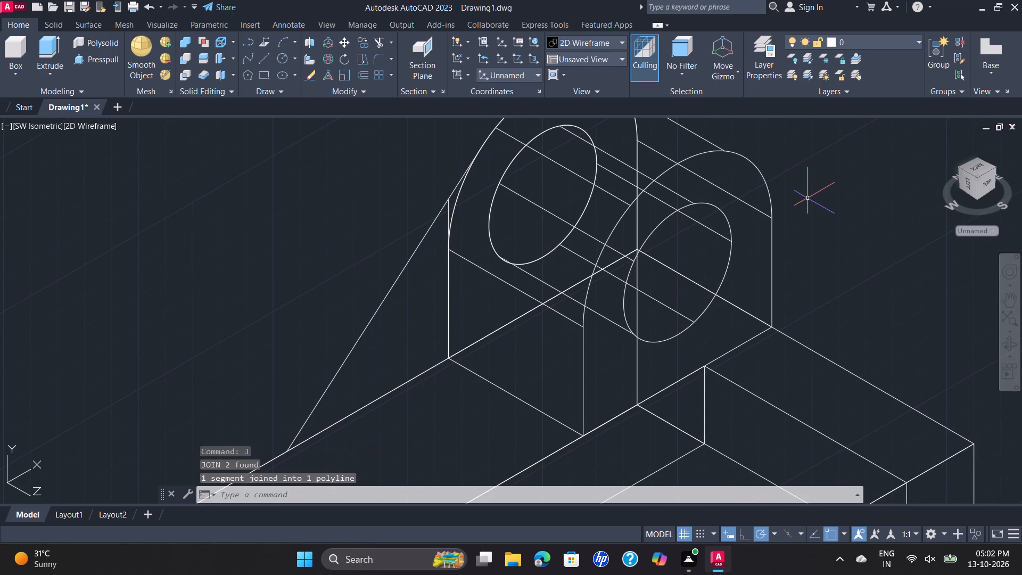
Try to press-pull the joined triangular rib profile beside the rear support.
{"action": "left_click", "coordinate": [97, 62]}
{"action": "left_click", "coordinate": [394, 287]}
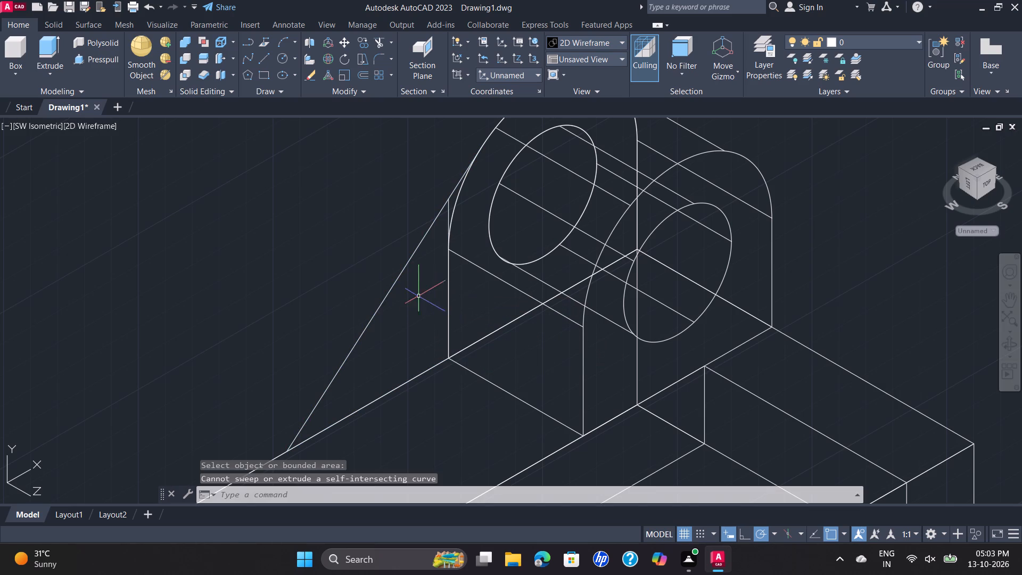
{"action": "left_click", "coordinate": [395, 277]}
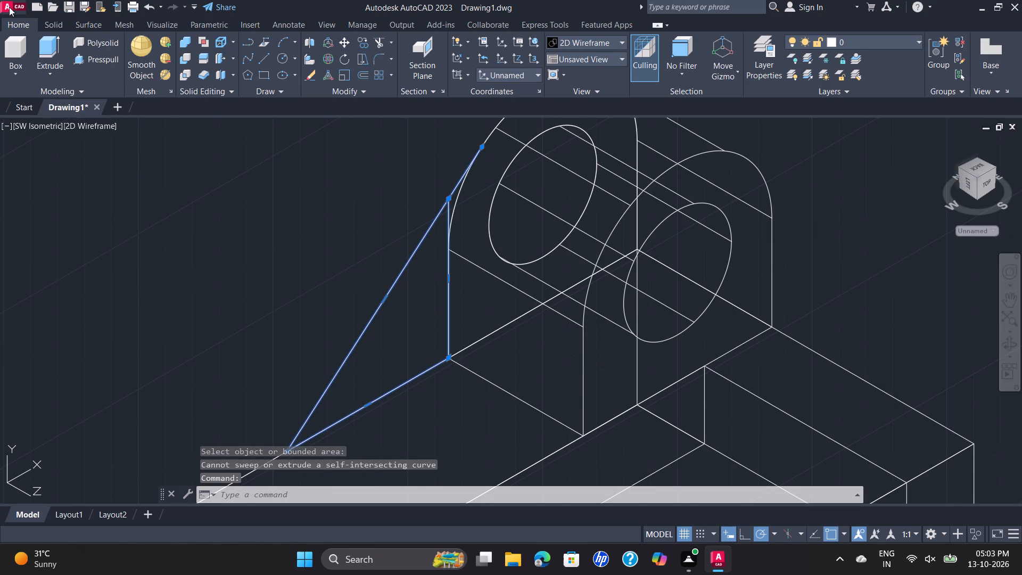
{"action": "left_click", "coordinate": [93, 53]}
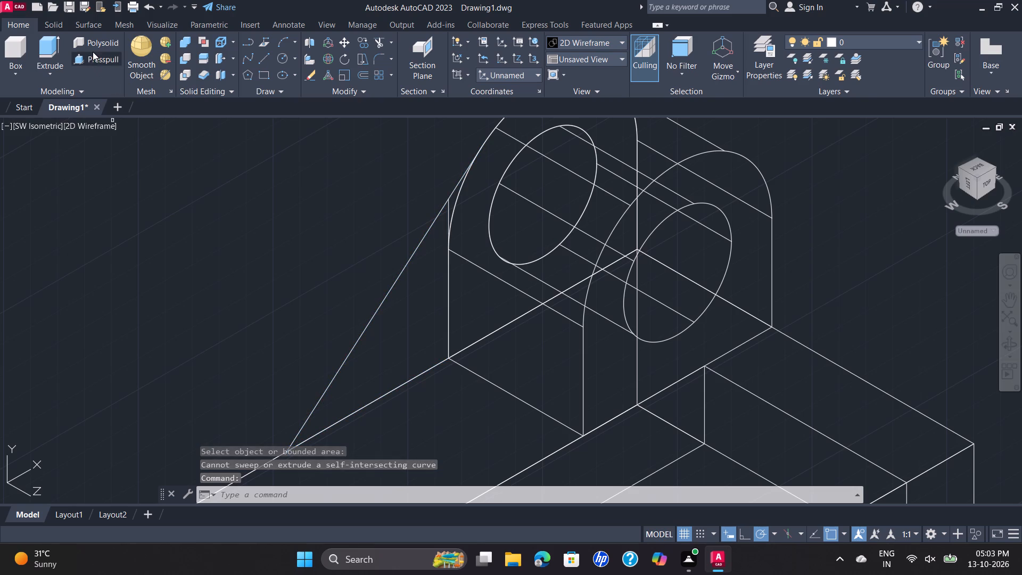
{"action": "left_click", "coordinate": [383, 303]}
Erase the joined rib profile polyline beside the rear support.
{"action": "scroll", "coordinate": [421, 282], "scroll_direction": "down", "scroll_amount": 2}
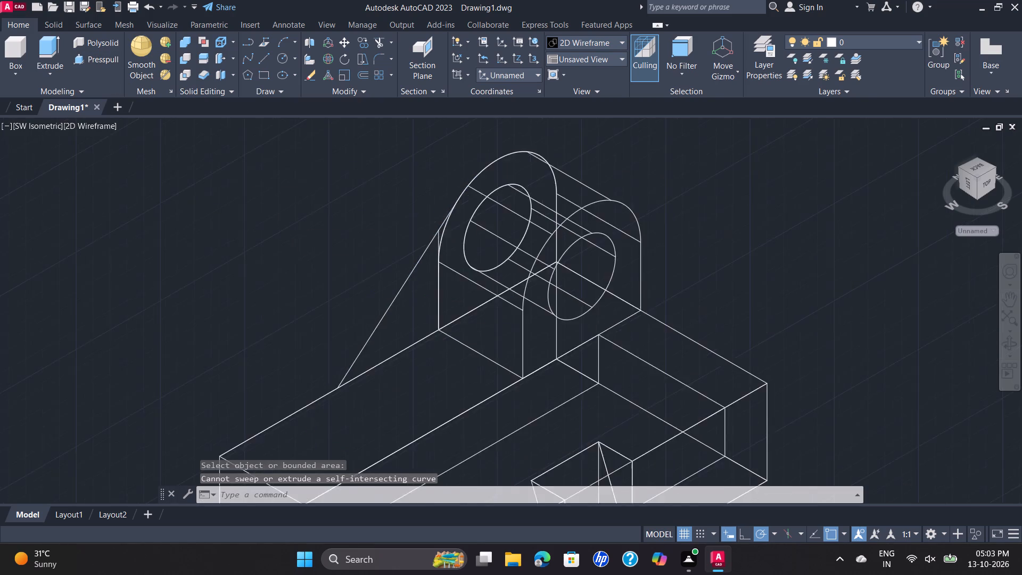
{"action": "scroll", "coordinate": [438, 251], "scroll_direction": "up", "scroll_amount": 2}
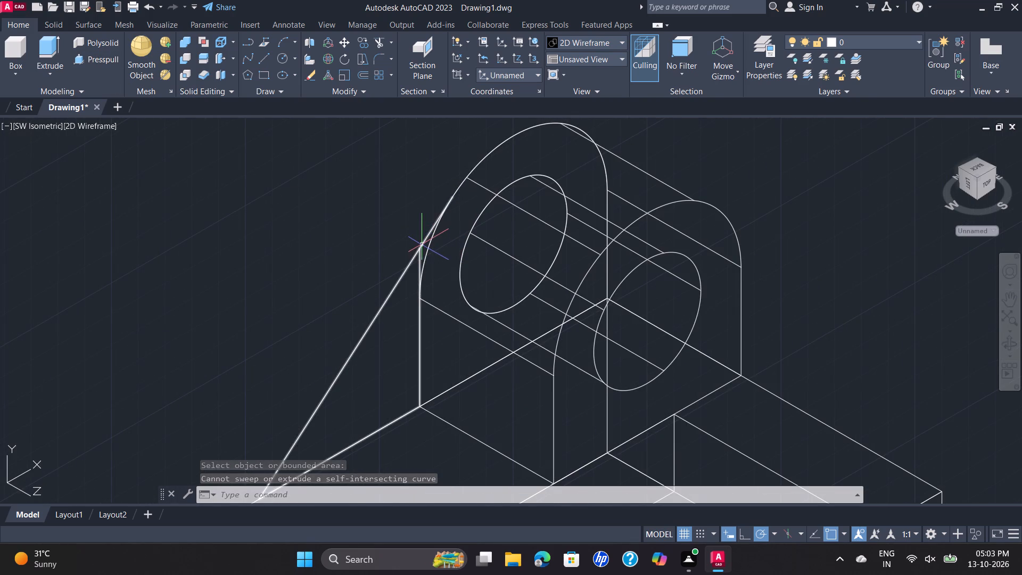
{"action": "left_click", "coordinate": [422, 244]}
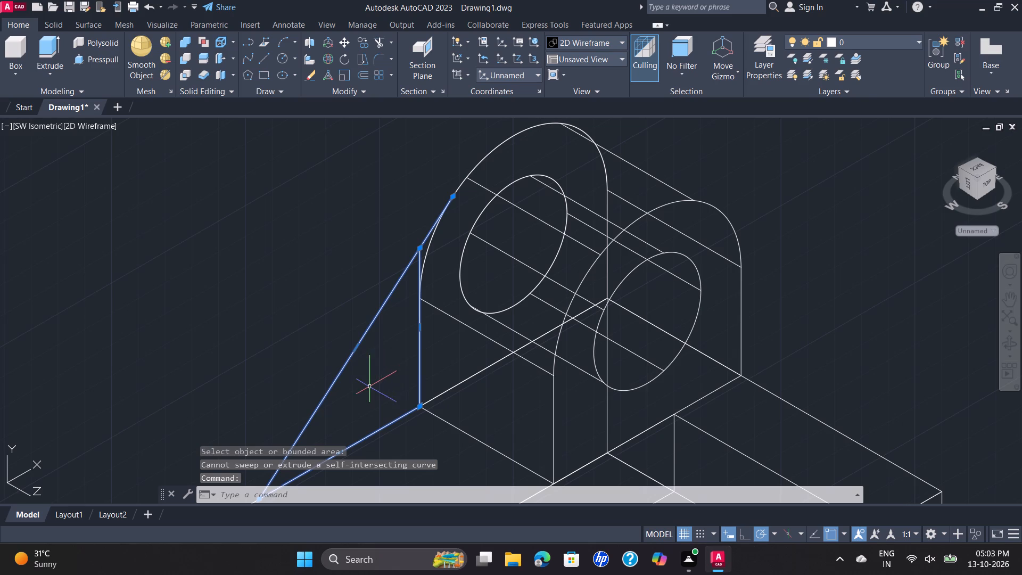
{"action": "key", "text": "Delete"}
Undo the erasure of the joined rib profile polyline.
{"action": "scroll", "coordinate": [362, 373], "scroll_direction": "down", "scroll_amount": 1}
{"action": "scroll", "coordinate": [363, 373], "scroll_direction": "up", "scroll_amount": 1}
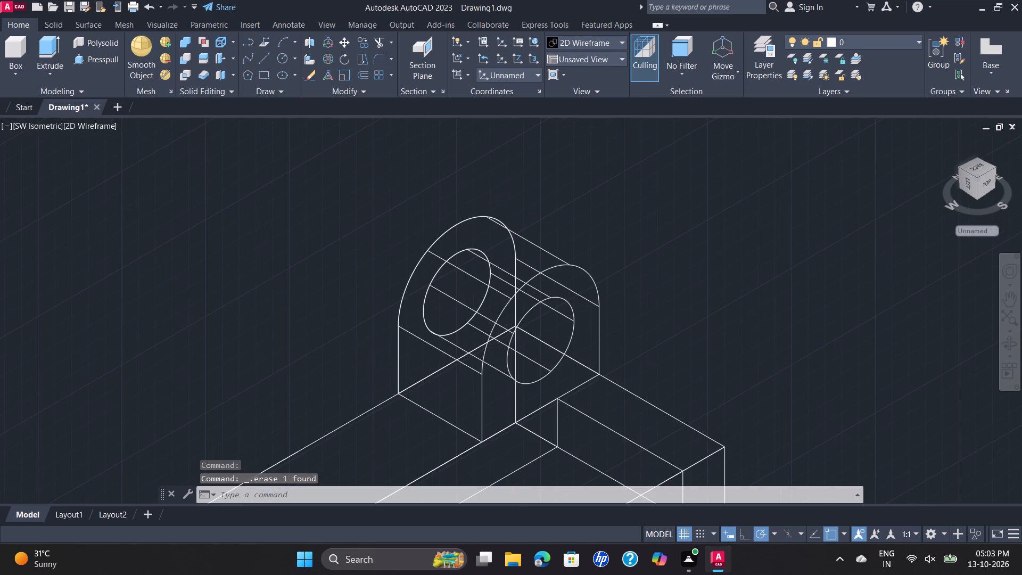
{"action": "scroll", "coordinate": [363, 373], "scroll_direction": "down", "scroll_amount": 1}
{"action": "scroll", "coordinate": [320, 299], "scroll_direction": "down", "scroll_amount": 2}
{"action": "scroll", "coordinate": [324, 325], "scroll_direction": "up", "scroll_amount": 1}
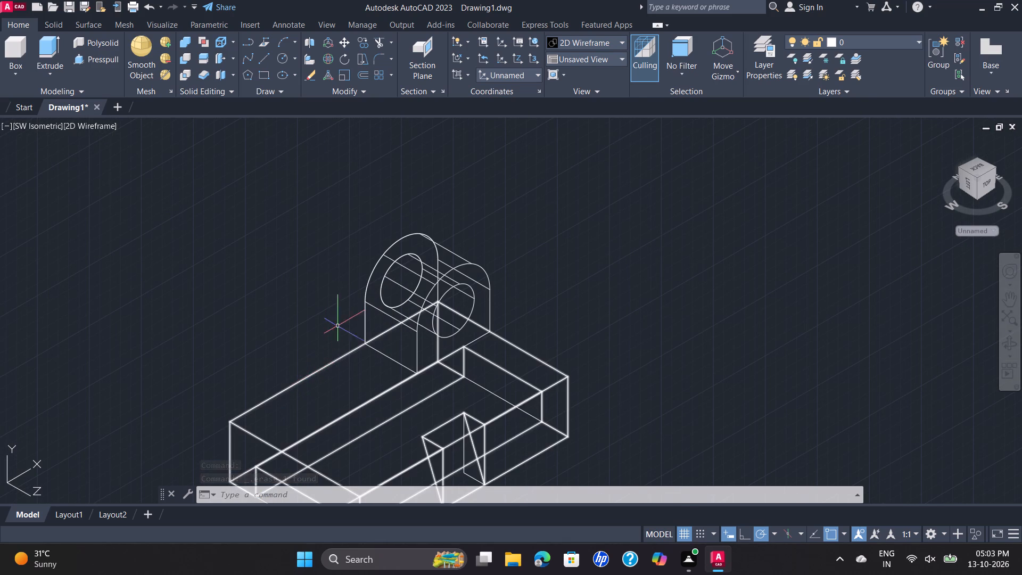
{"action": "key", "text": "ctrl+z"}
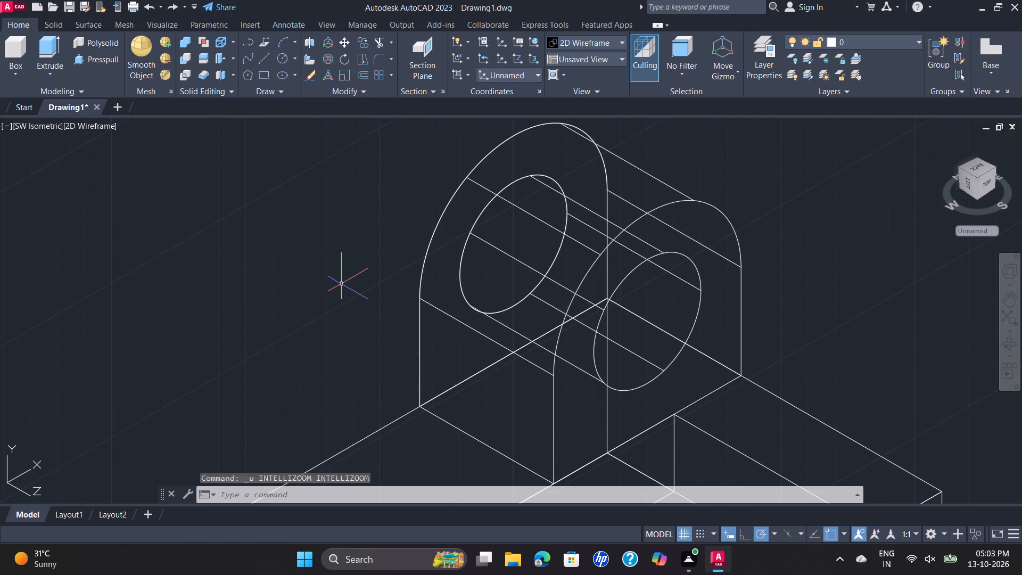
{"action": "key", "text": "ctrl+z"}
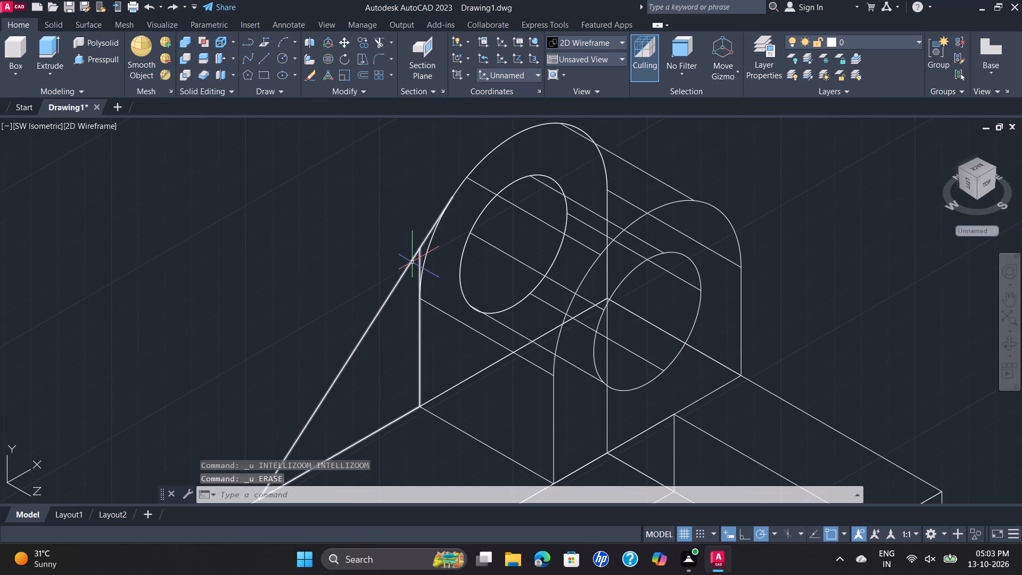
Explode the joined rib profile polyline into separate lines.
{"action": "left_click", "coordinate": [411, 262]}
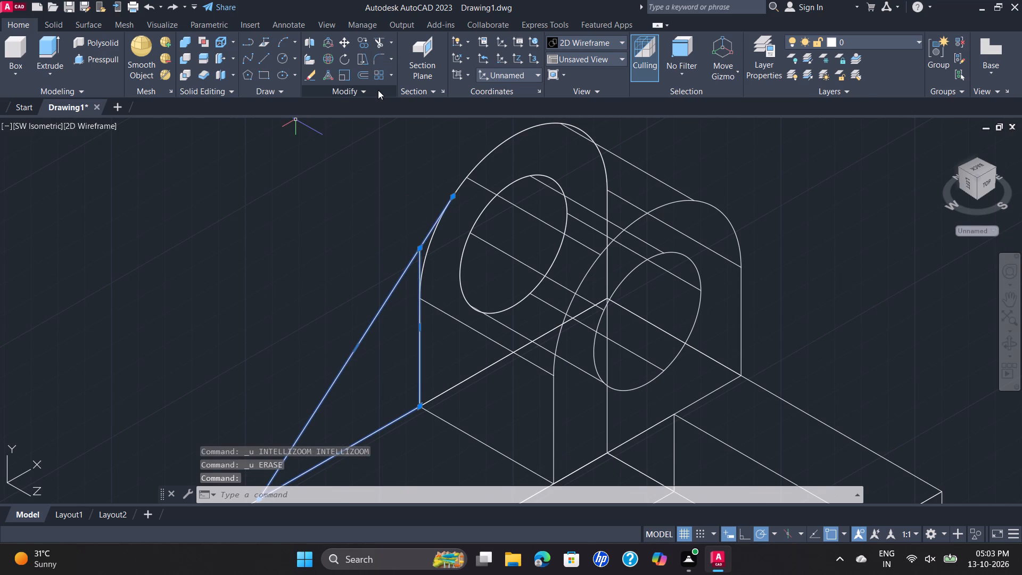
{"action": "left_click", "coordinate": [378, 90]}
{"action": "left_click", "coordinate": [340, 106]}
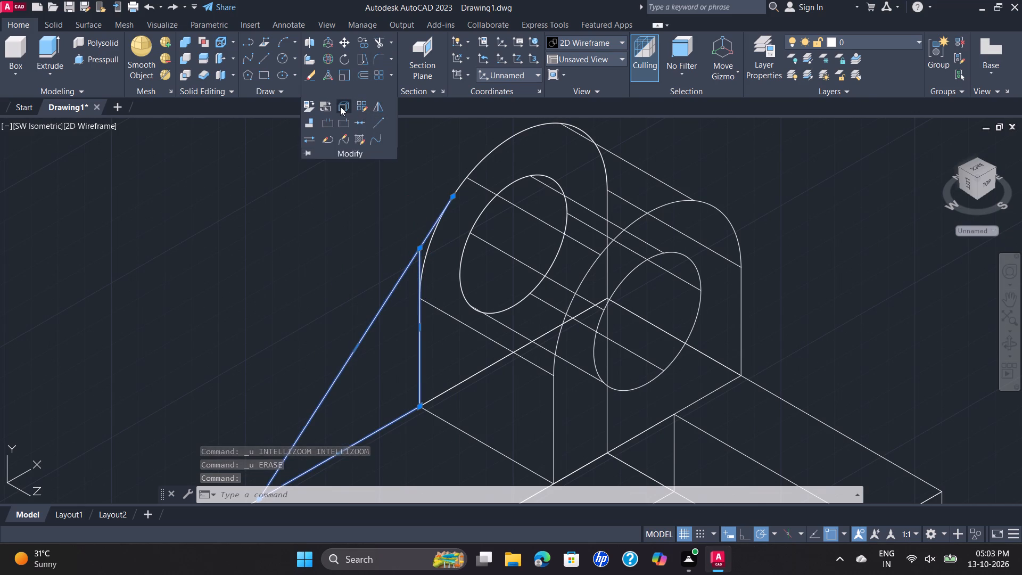
Erase the vertical line of the exploded rib profile along the rear support.
{"action": "scroll", "coordinate": [391, 157], "scroll_direction": "down", "scroll_amount": 1}
{"action": "scroll", "coordinate": [421, 253], "scroll_direction": "up", "scroll_amount": 3}
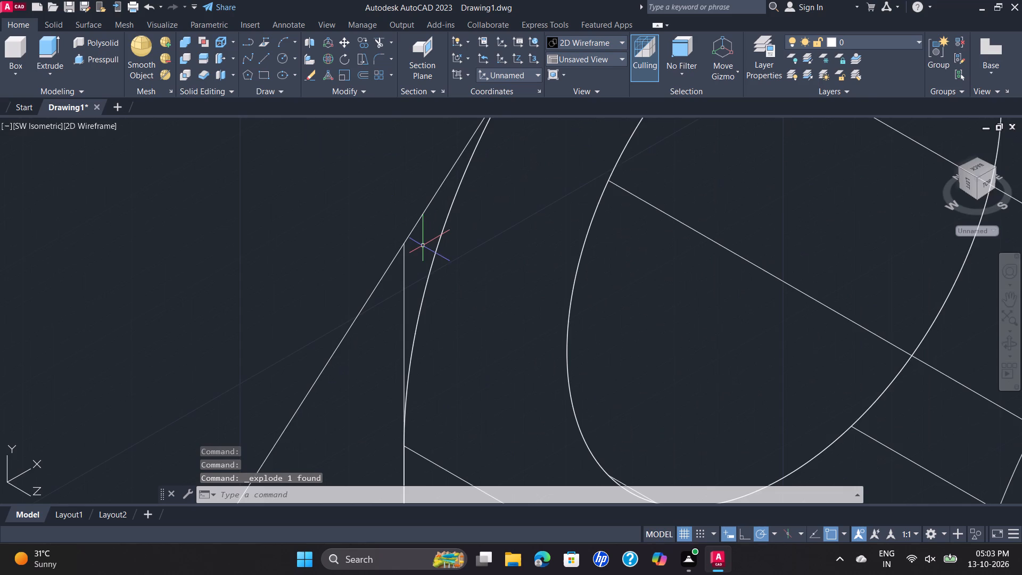
{"action": "scroll", "coordinate": [423, 245], "scroll_direction": "down", "scroll_amount": 4}
{"action": "scroll", "coordinate": [408, 276], "scroll_direction": "up", "scroll_amount": 1}
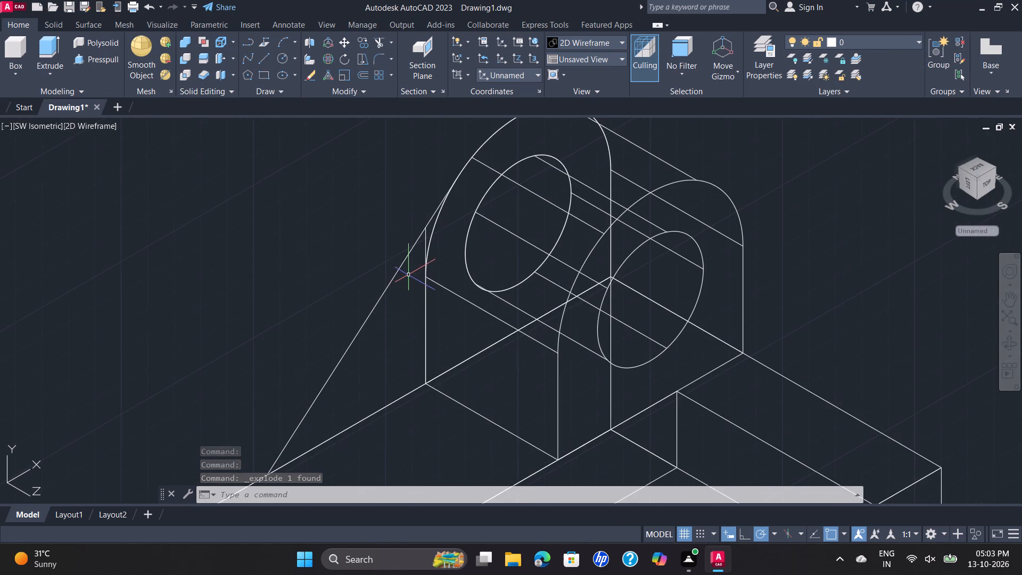
{"action": "scroll", "coordinate": [408, 275], "scroll_direction": "up", "scroll_amount": 1}
{"action": "scroll", "coordinate": [408, 275], "scroll_direction": "down", "scroll_amount": 2}
{"action": "scroll", "coordinate": [410, 272], "scroll_direction": "up", "scroll_amount": 1}
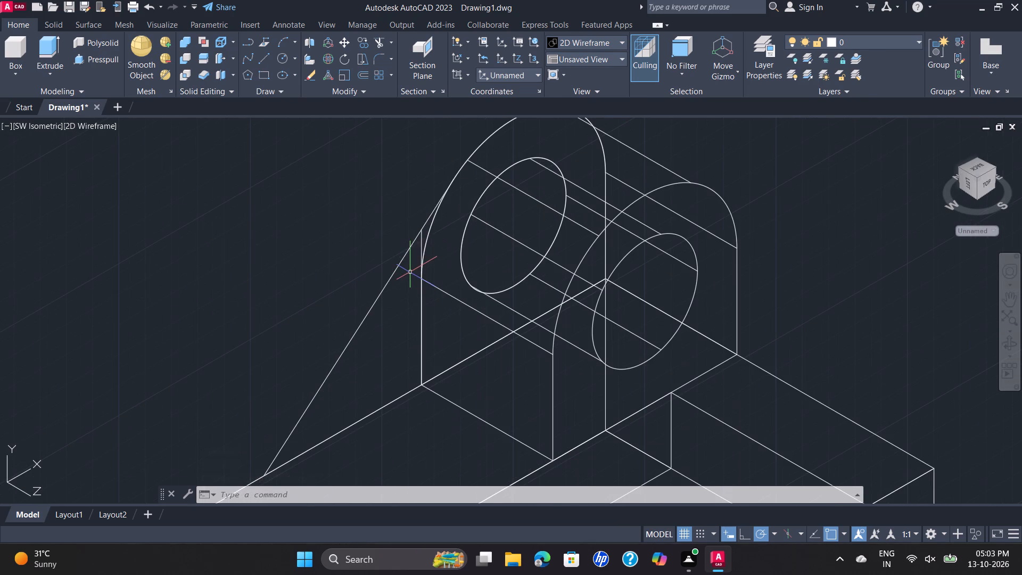
{"action": "left_click", "coordinate": [422, 240]}
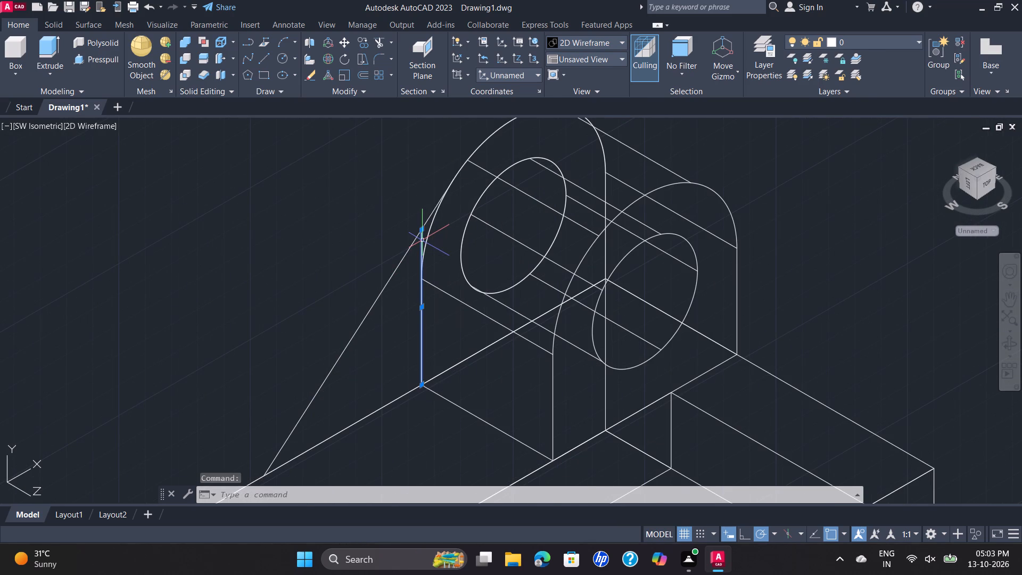
{"action": "key", "text": "Delete"}
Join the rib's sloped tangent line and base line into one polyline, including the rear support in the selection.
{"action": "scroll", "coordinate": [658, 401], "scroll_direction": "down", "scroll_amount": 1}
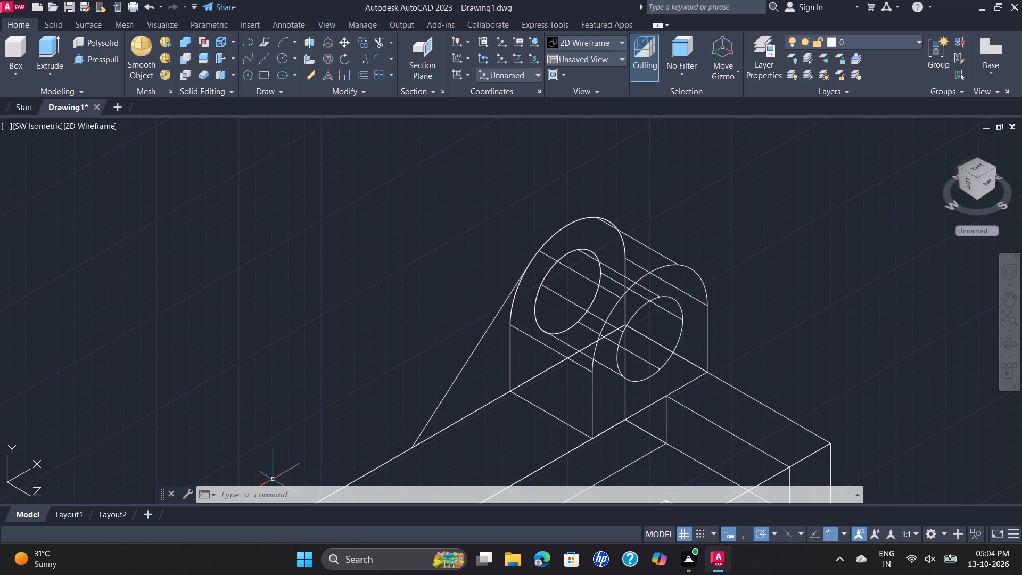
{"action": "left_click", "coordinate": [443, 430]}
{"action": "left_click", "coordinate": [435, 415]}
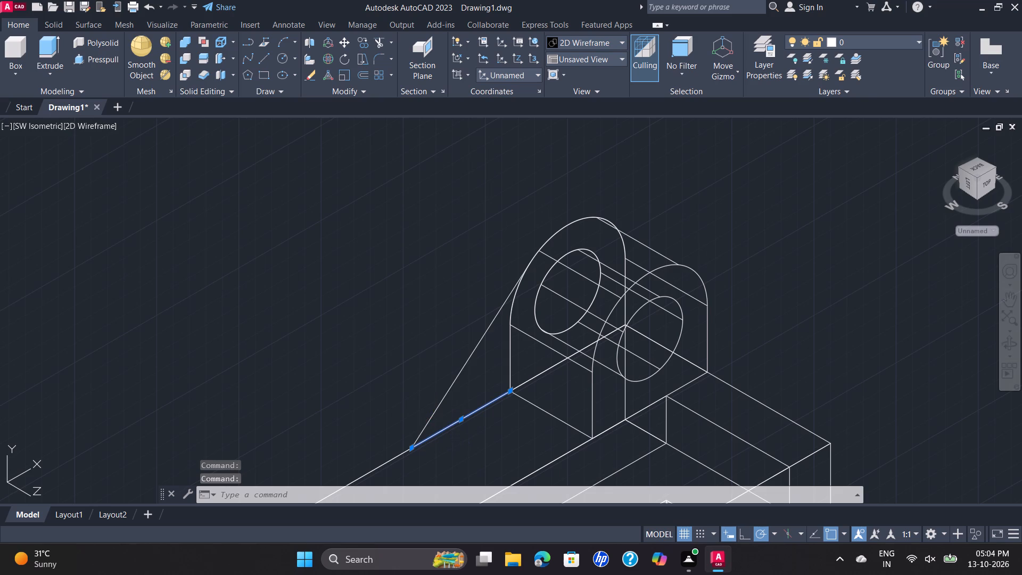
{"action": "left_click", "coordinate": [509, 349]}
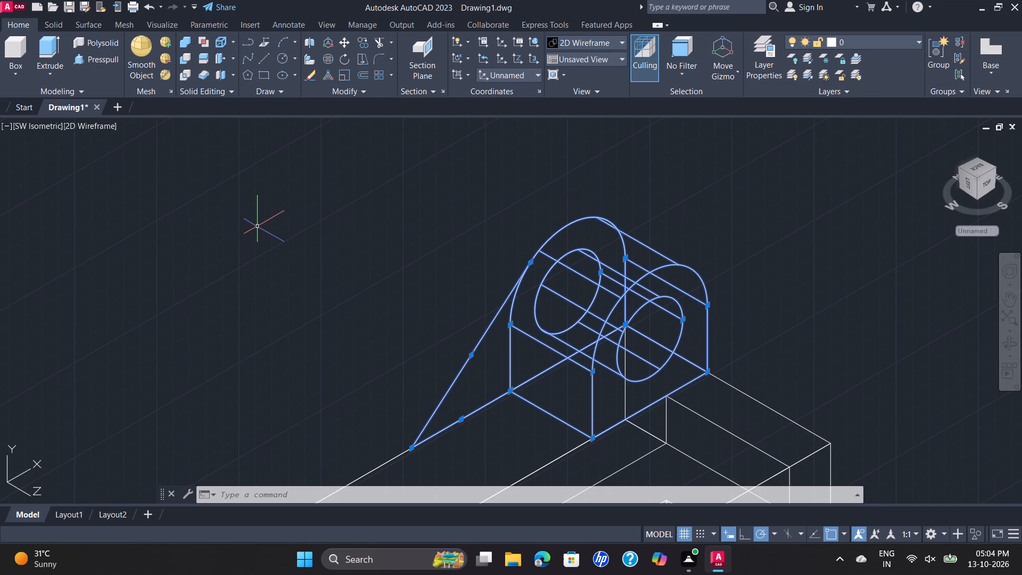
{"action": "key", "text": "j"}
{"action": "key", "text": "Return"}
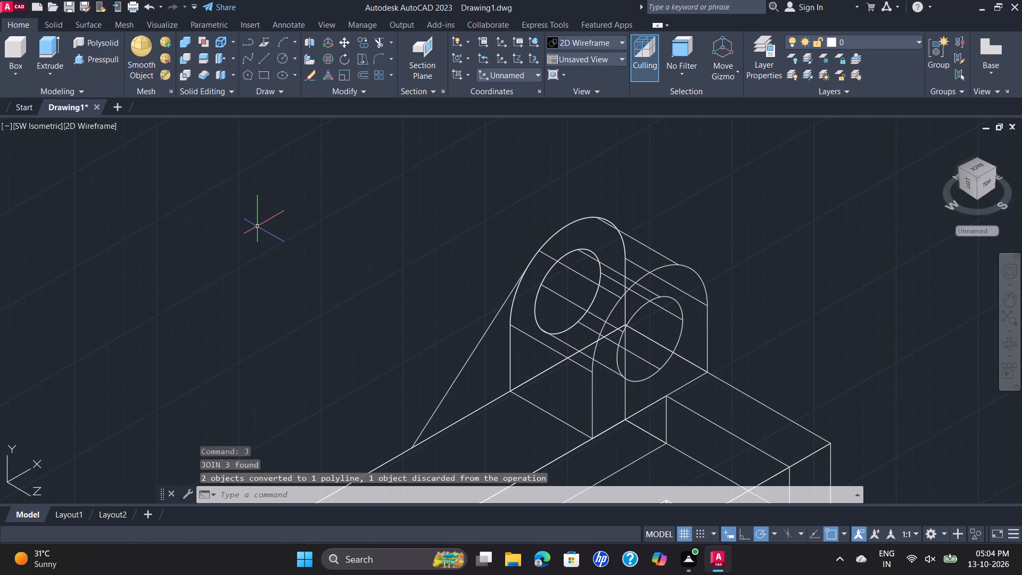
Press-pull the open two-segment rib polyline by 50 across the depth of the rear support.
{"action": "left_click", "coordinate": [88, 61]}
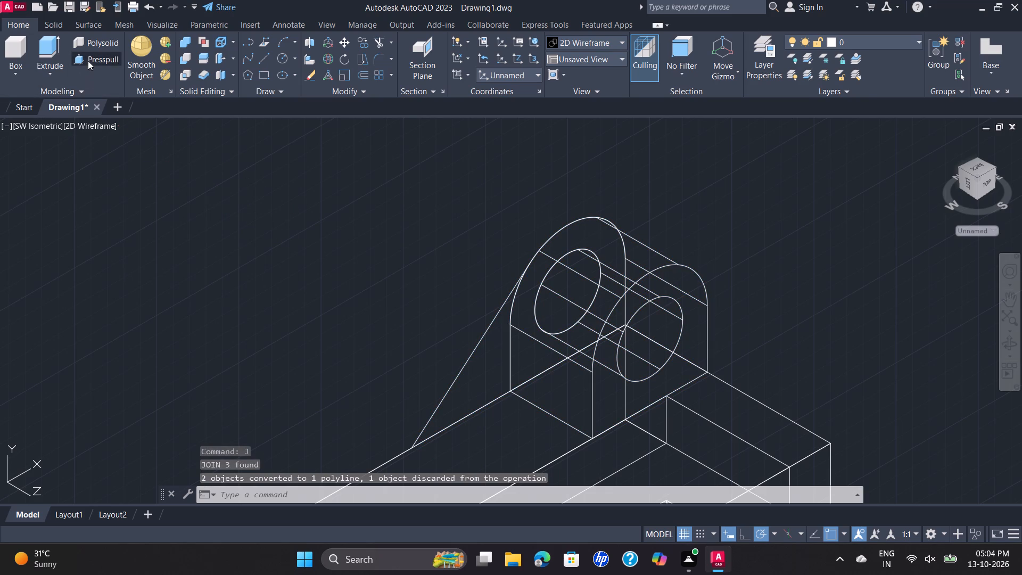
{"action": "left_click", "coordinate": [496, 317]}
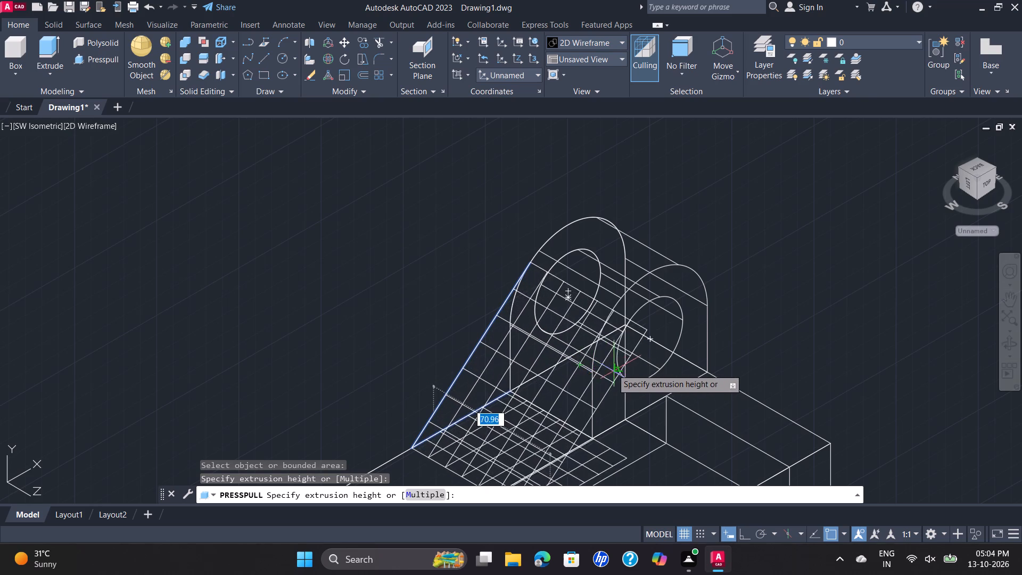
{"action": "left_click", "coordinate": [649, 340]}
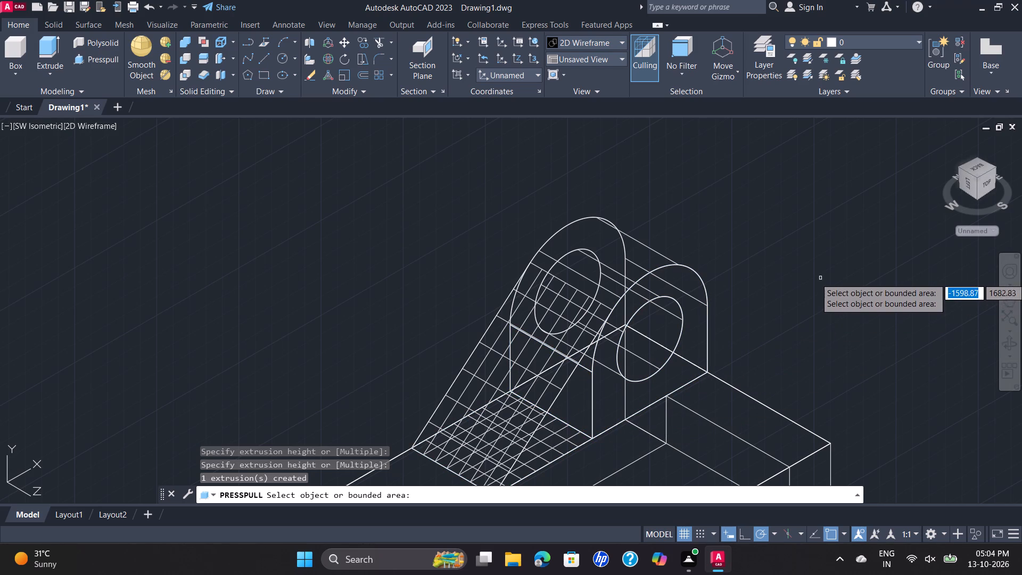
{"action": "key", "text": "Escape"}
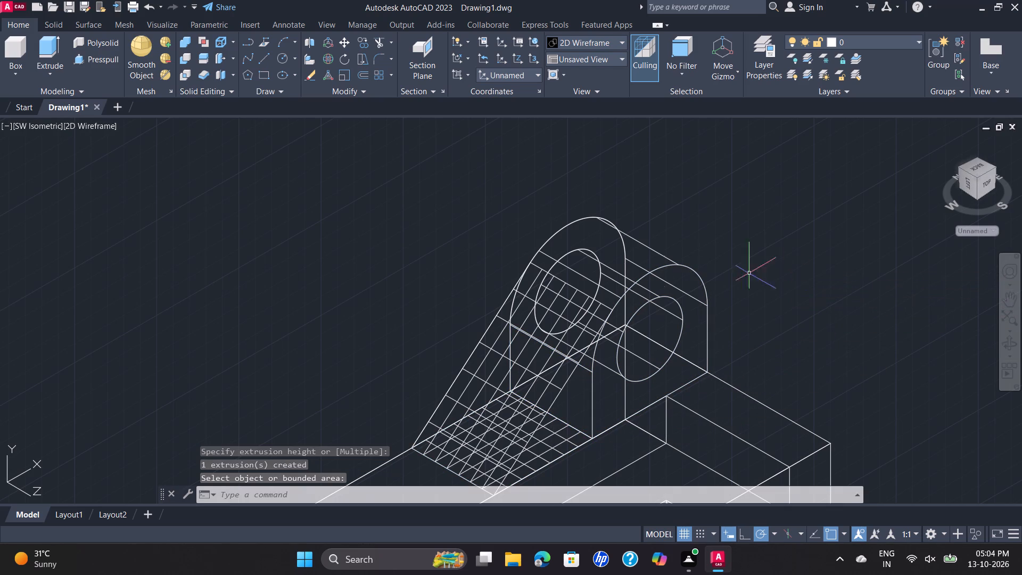
Switch the visual style to Shaded with edges and examine the press-pulled rib against the support and base.
{"action": "left_click", "coordinate": [98, 127]}
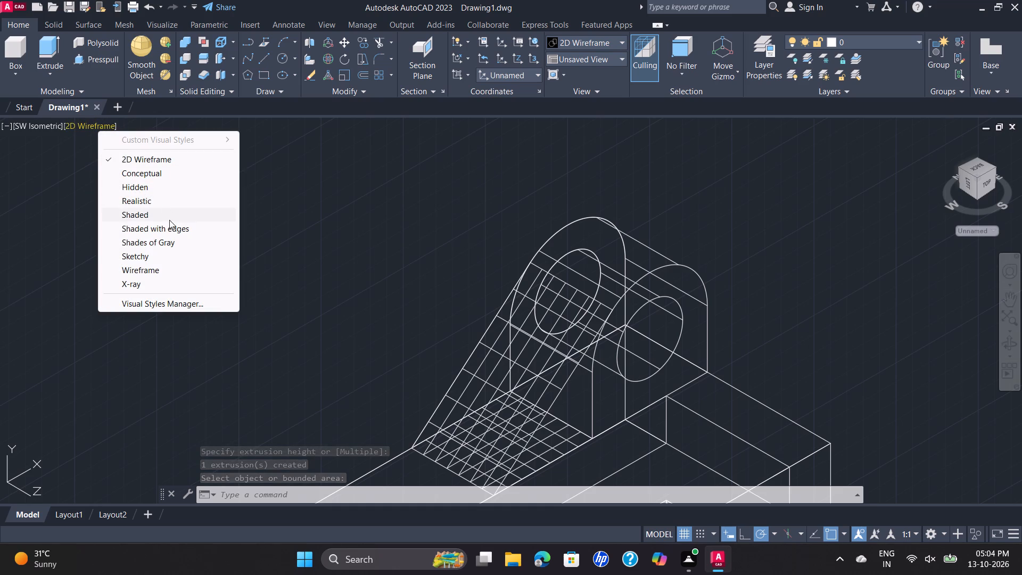
{"action": "left_click", "coordinate": [182, 230]}
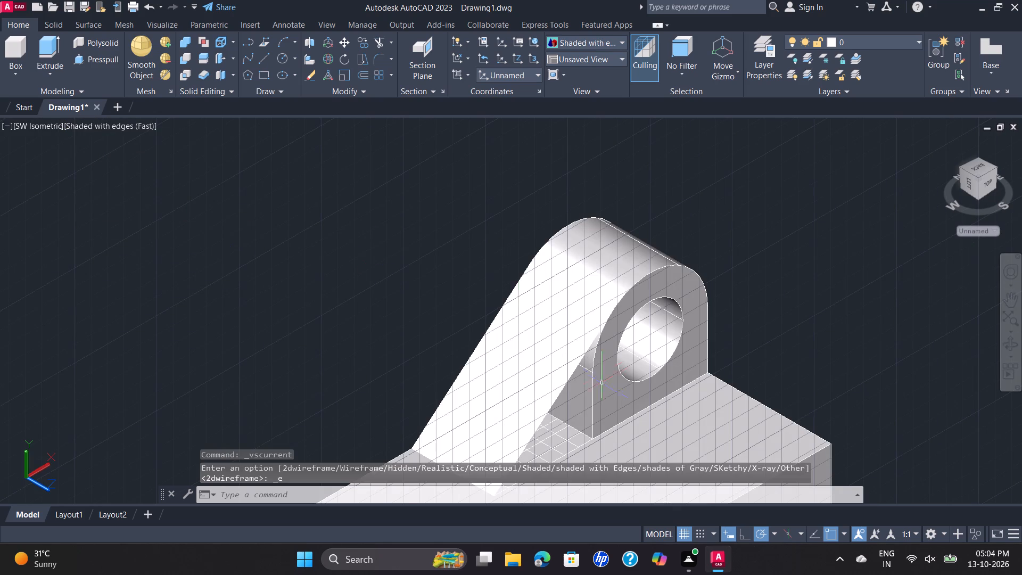
{"action": "scroll", "coordinate": [603, 383], "scroll_direction": "down", "scroll_amount": 1}
{"action": "middle_click_drag", "start_coordinate": [591, 388], "coordinate": [579, 314]}
{"action": "scroll", "coordinate": [561, 330], "scroll_direction": "up", "scroll_amount": 1}
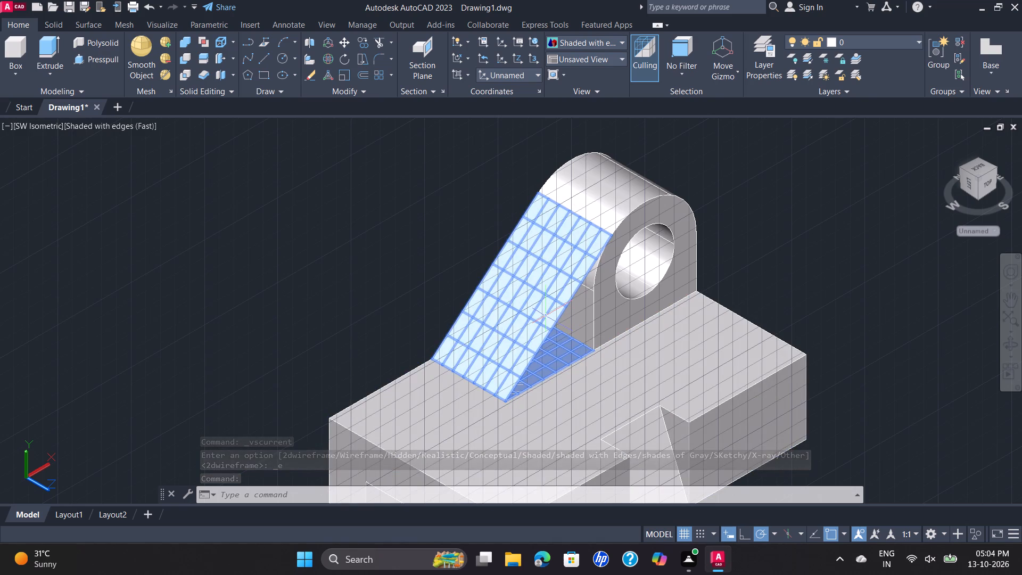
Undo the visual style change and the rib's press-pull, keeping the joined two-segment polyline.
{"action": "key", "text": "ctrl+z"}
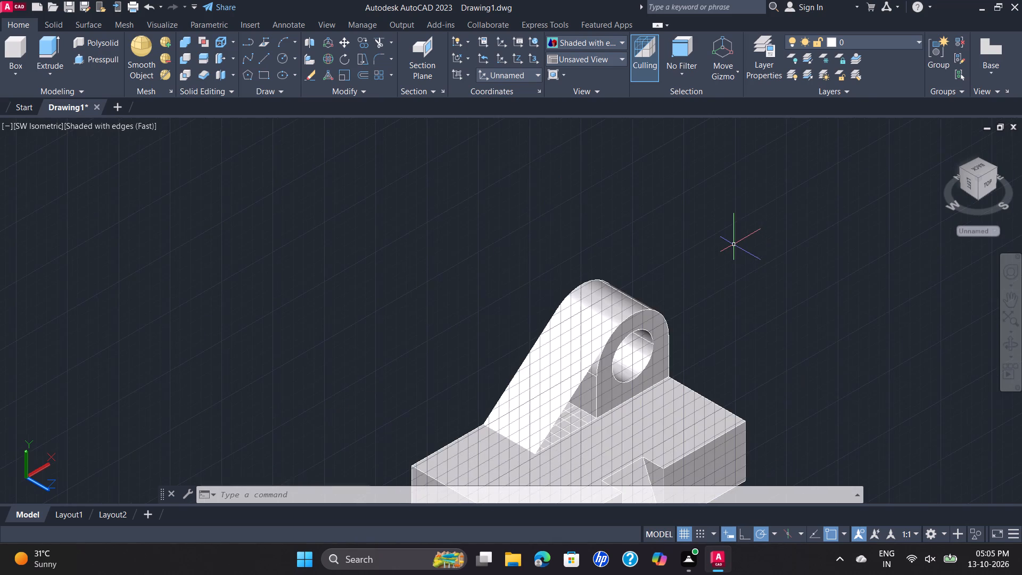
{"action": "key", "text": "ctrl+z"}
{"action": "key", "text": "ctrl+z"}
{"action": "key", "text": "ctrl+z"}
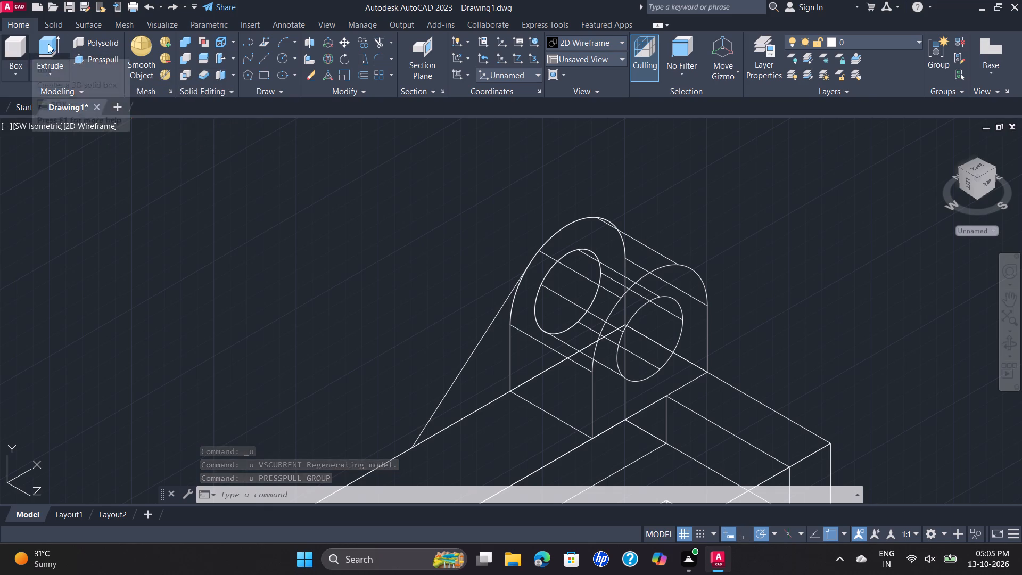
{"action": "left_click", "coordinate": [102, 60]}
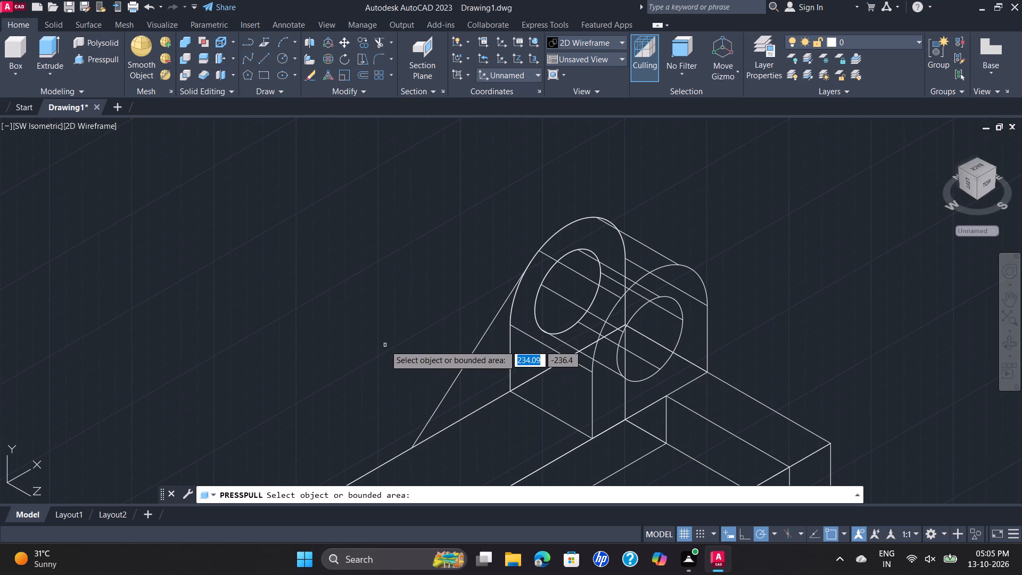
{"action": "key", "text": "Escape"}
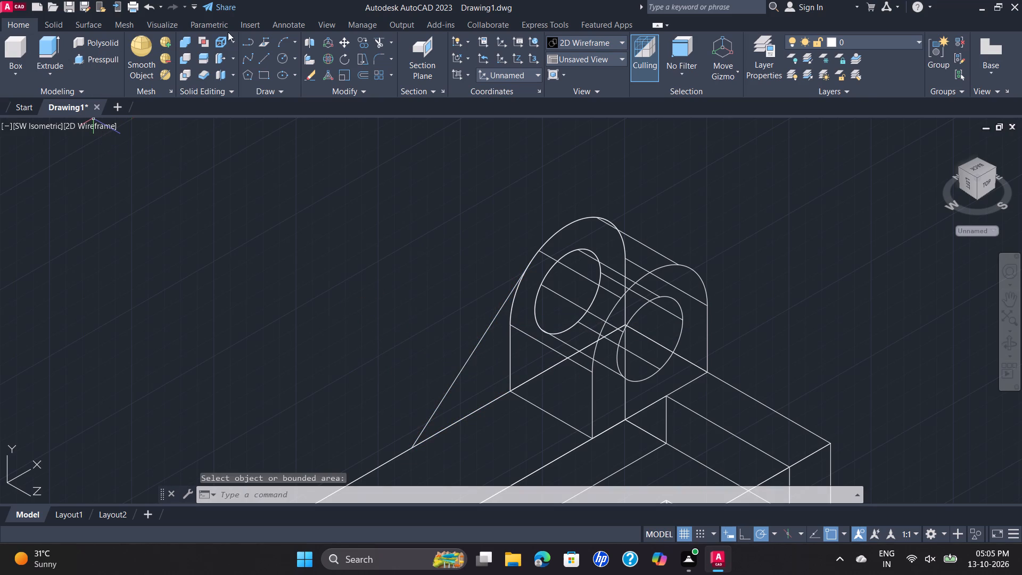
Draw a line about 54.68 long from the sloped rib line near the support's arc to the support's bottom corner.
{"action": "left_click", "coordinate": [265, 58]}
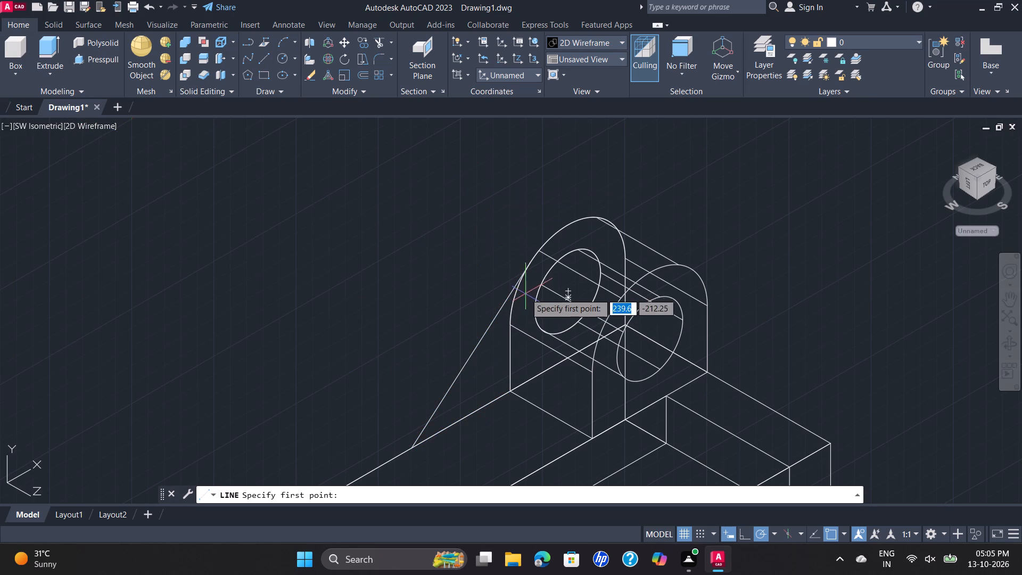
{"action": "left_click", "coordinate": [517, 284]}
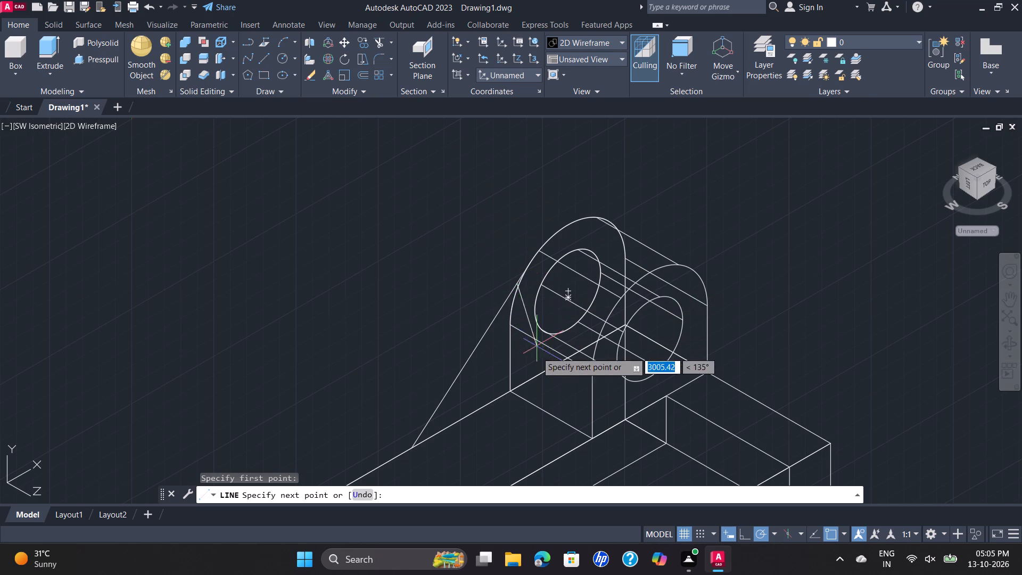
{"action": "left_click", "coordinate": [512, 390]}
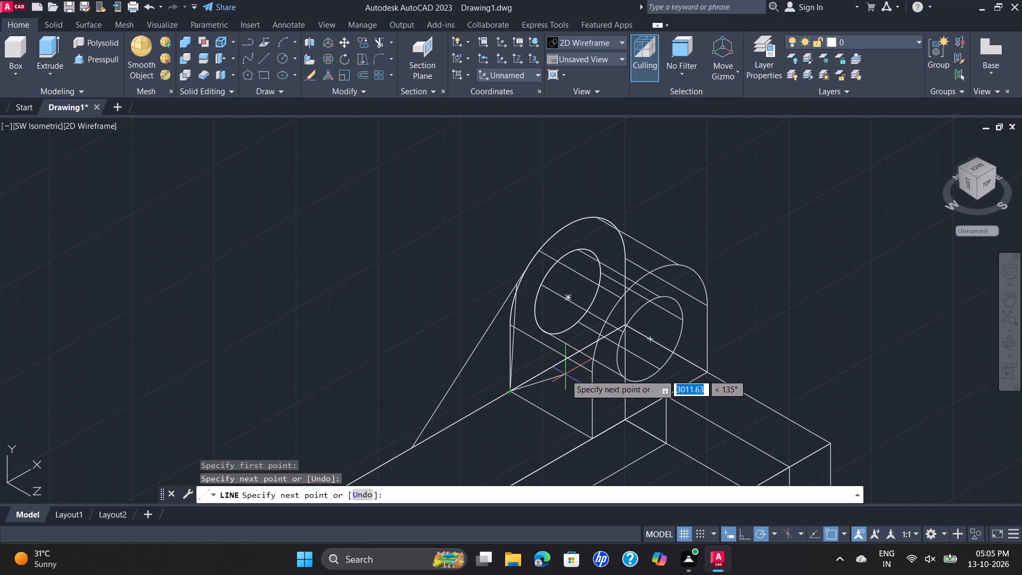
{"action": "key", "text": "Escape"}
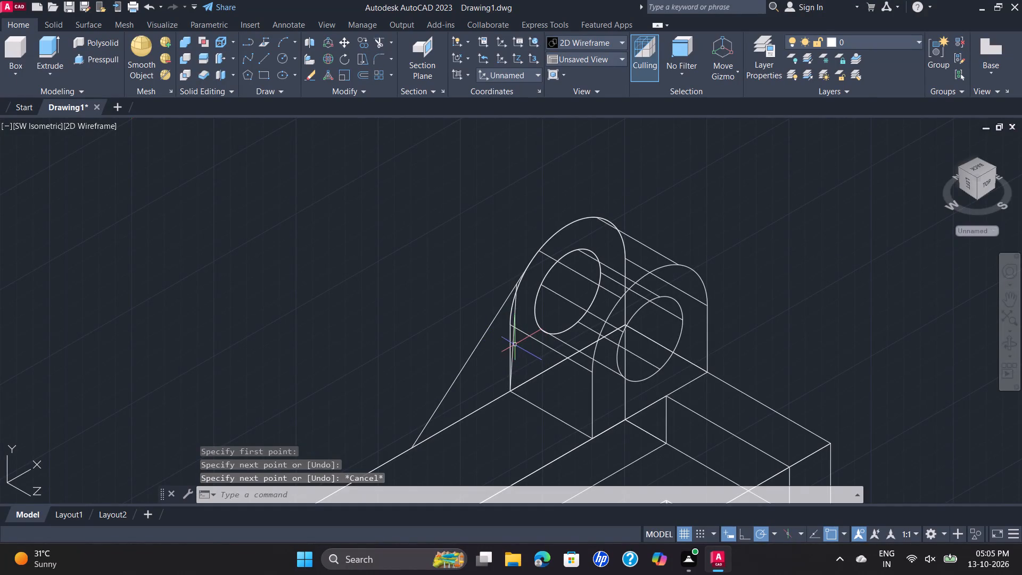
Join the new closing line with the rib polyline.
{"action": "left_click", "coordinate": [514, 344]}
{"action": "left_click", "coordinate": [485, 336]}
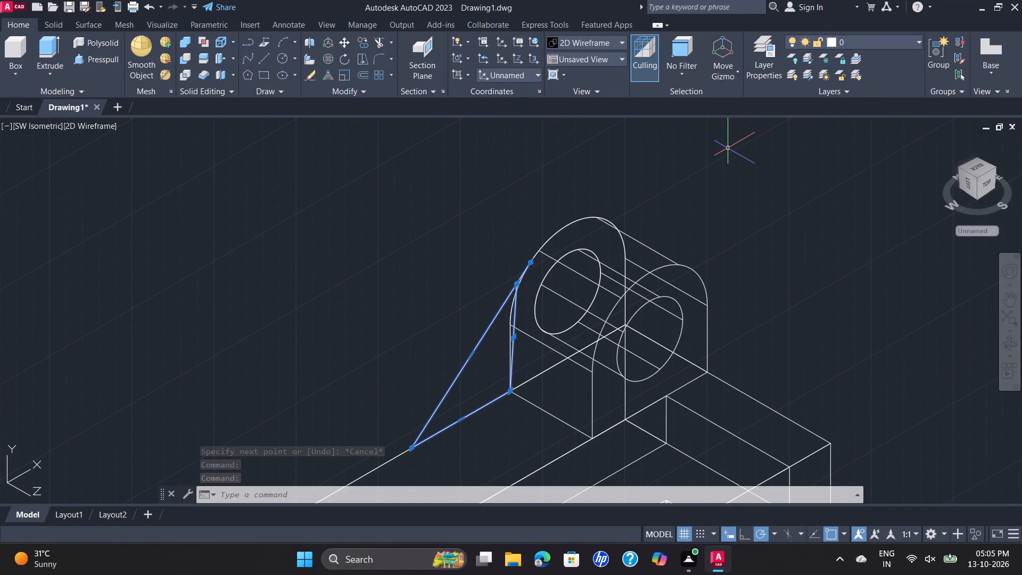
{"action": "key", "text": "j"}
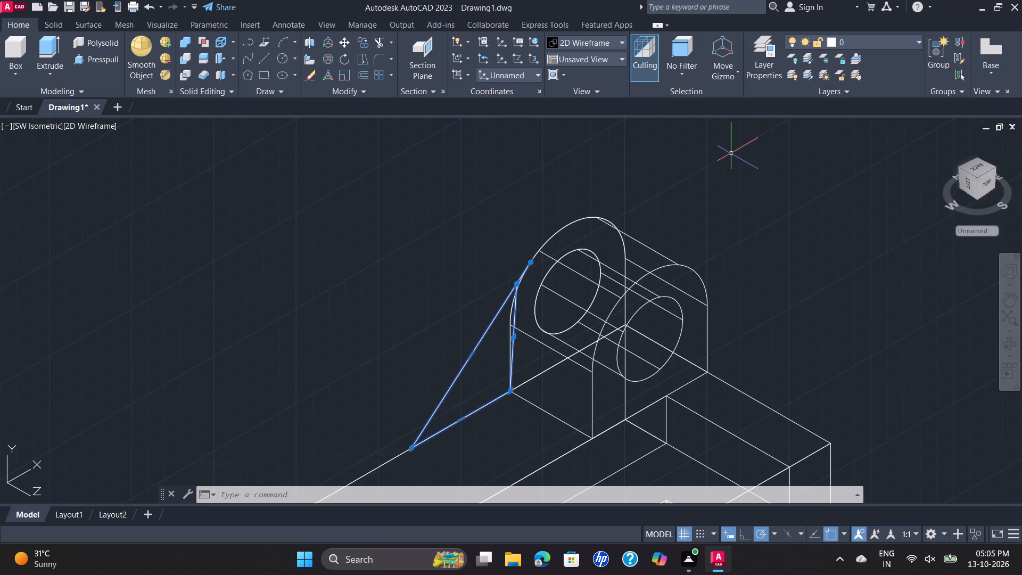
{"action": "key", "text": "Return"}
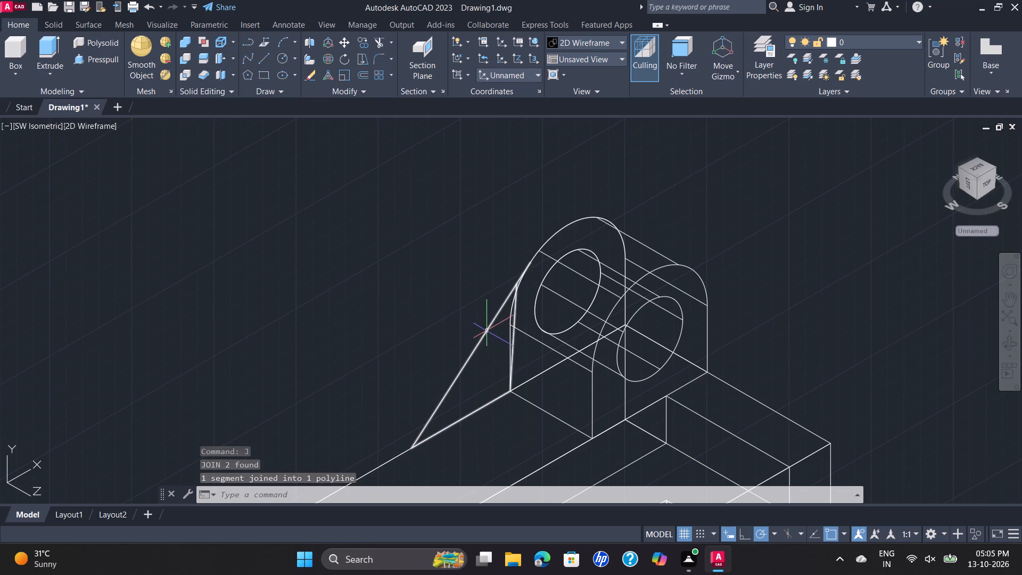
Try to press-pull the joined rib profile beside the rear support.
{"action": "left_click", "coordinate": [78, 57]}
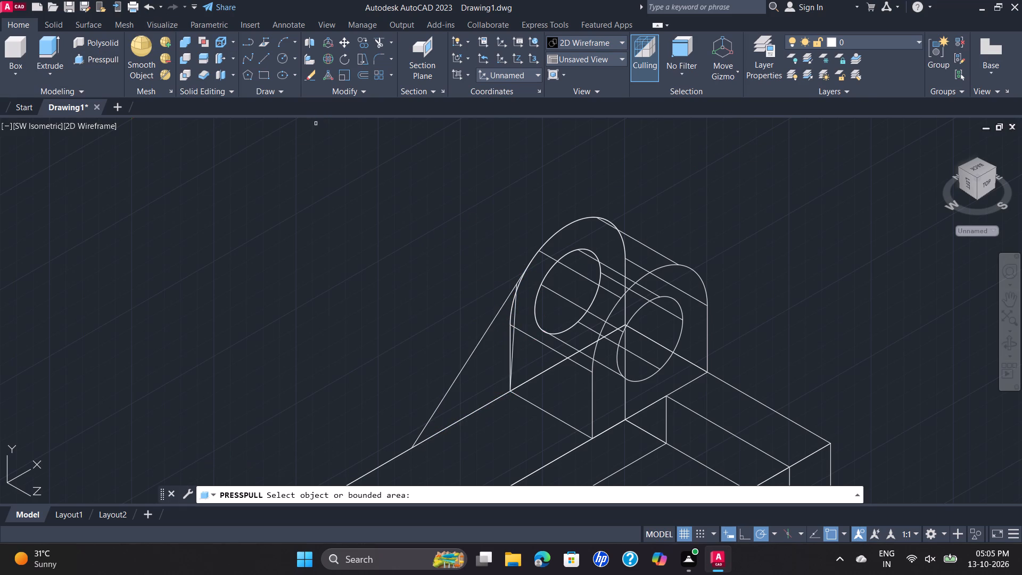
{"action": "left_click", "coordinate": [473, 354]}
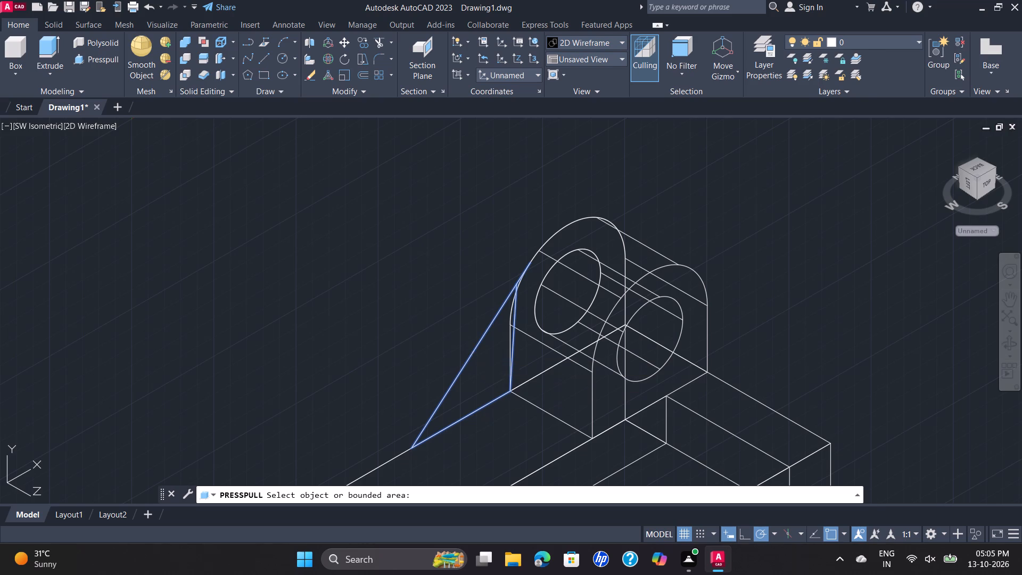
Erase the joined rib profile polyline beside the rear support.
{"action": "scroll", "coordinate": [486, 401], "scroll_direction": "up", "scroll_amount": 4}
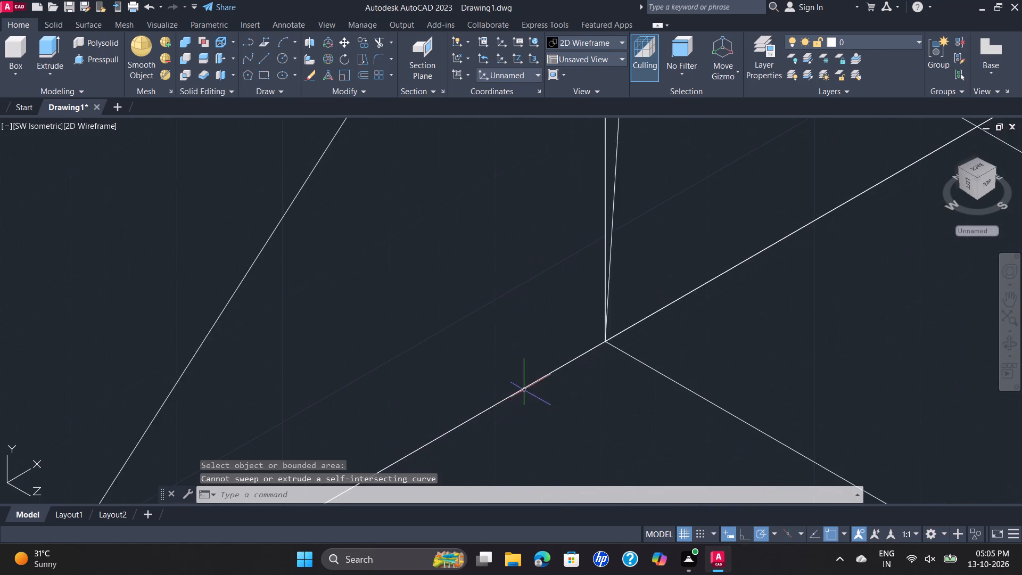
{"action": "scroll", "coordinate": [553, 370], "scroll_direction": "down", "scroll_amount": 4}
{"action": "left_click", "coordinate": [565, 341]}
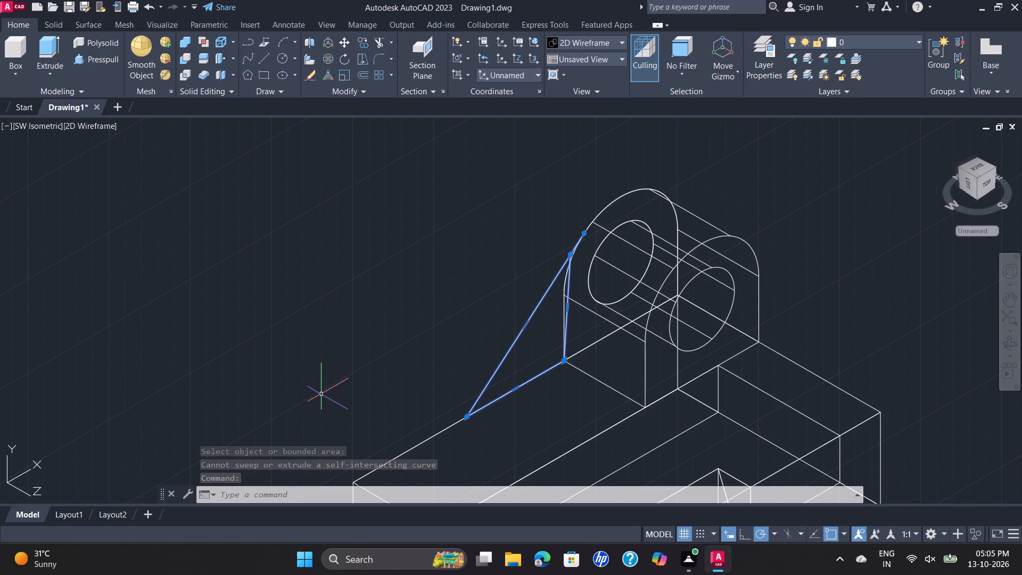
{"action": "key", "text": "Delete"}
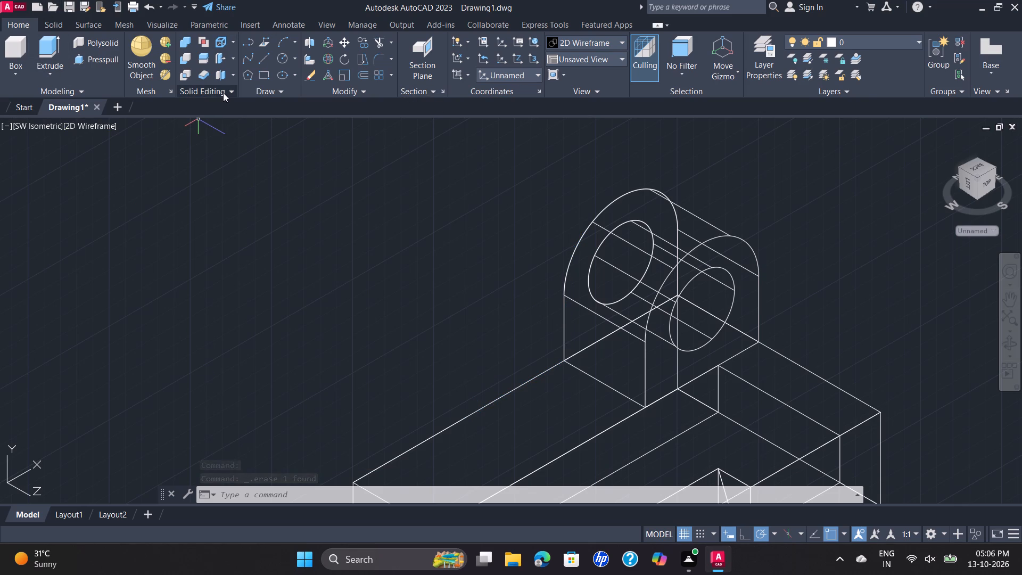
Draw a 30-long line across the base's top face from its rear edge, continuing about 60 to the rear support's bottom edge.
{"action": "left_click", "coordinate": [263, 62]}
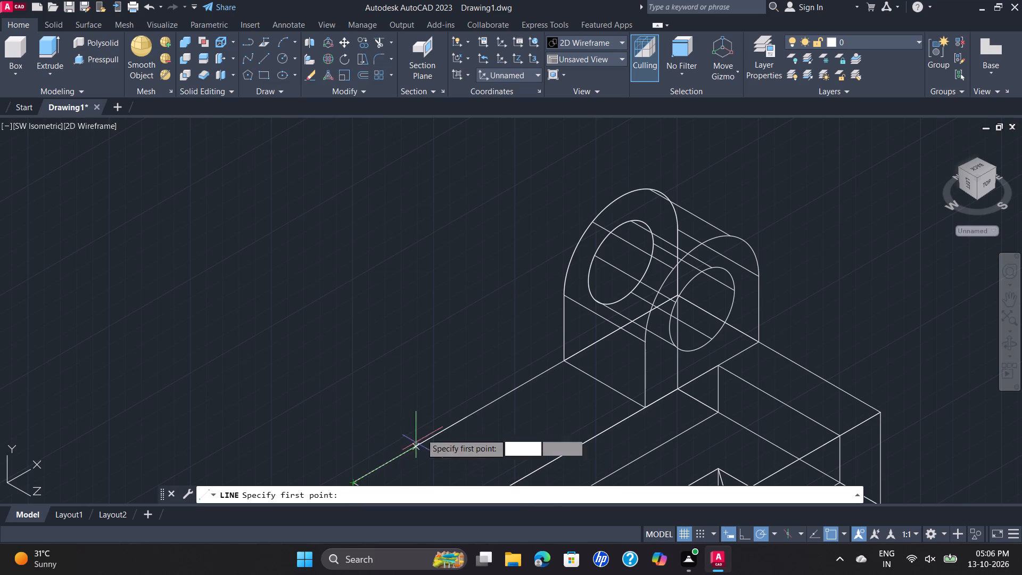
{"action": "left_click", "coordinate": [465, 419]}
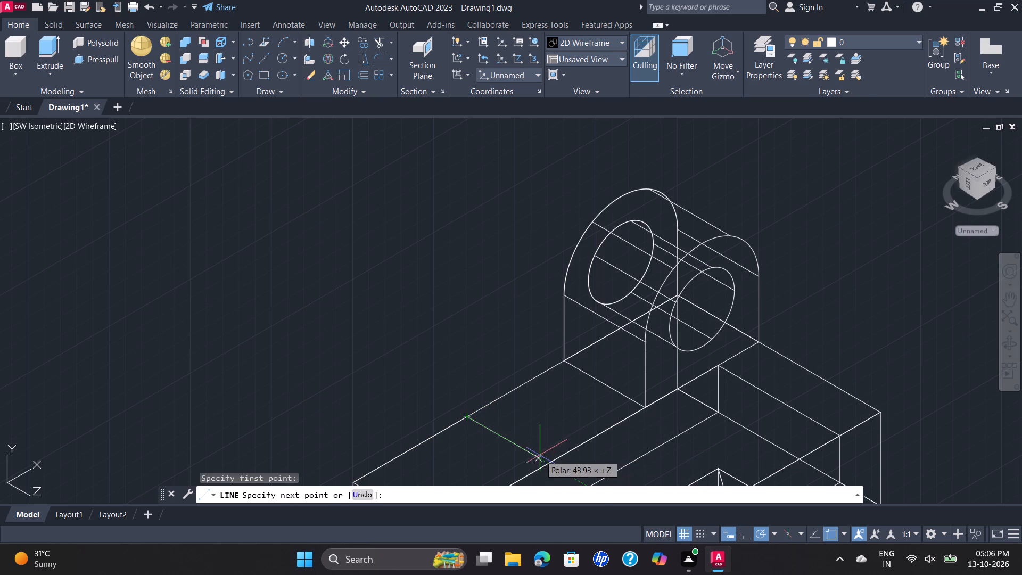
{"action": "scroll", "coordinate": [541, 448], "scroll_direction": "down", "scroll_amount": 2}
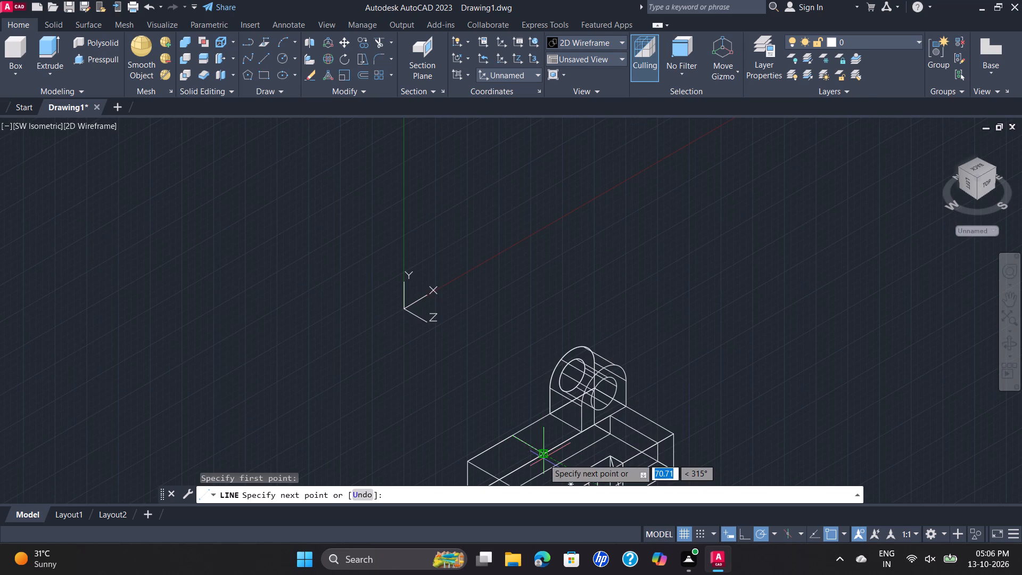
{"action": "middle_click_drag", "start_coordinate": [543, 458], "coordinate": [512, 343]}
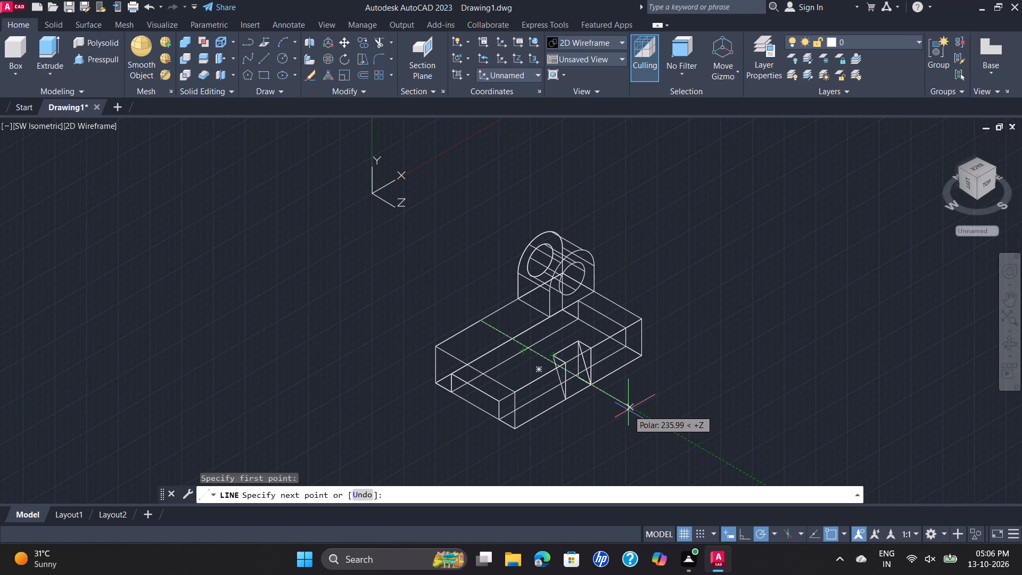
{"action": "type", "text": "30"}
{"action": "key", "text": "Return"}
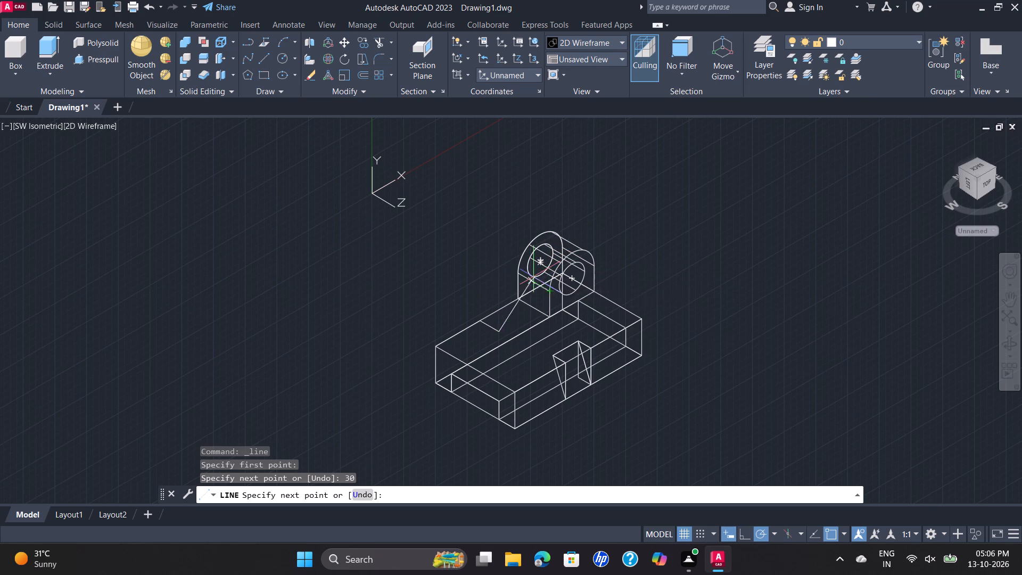
{"action": "left_click", "coordinate": [539, 313]}
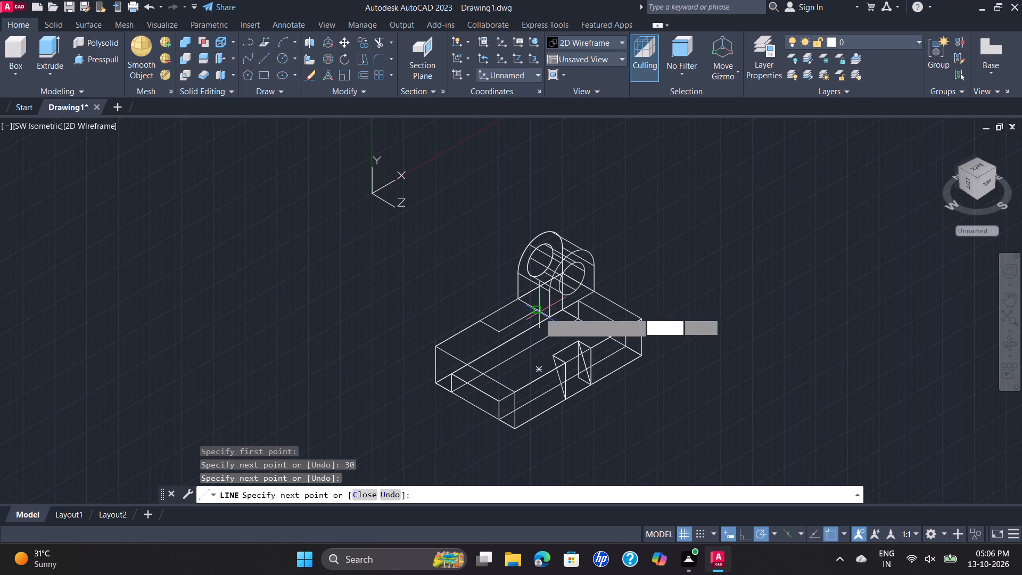
{"action": "key", "text": "Escape"}
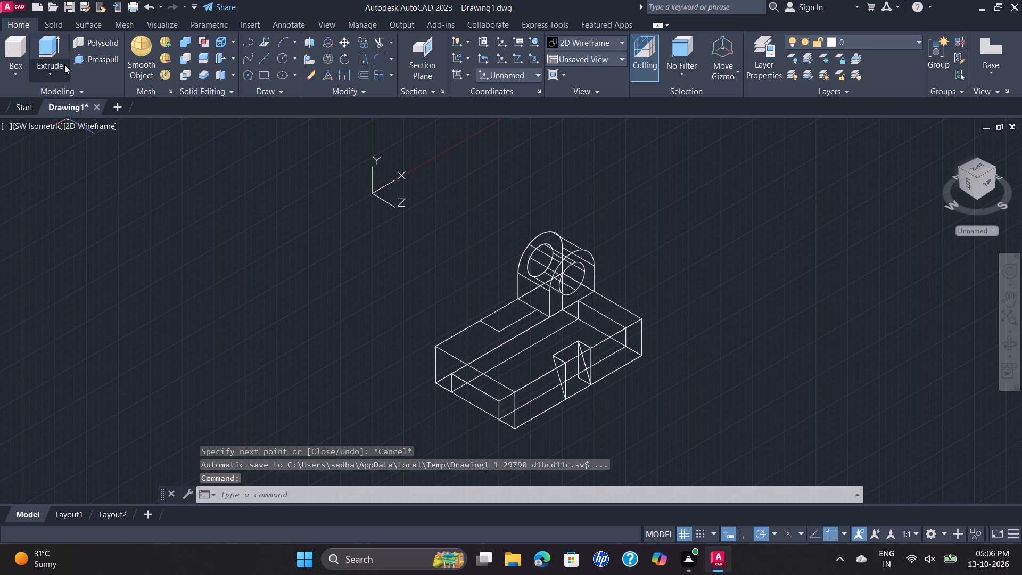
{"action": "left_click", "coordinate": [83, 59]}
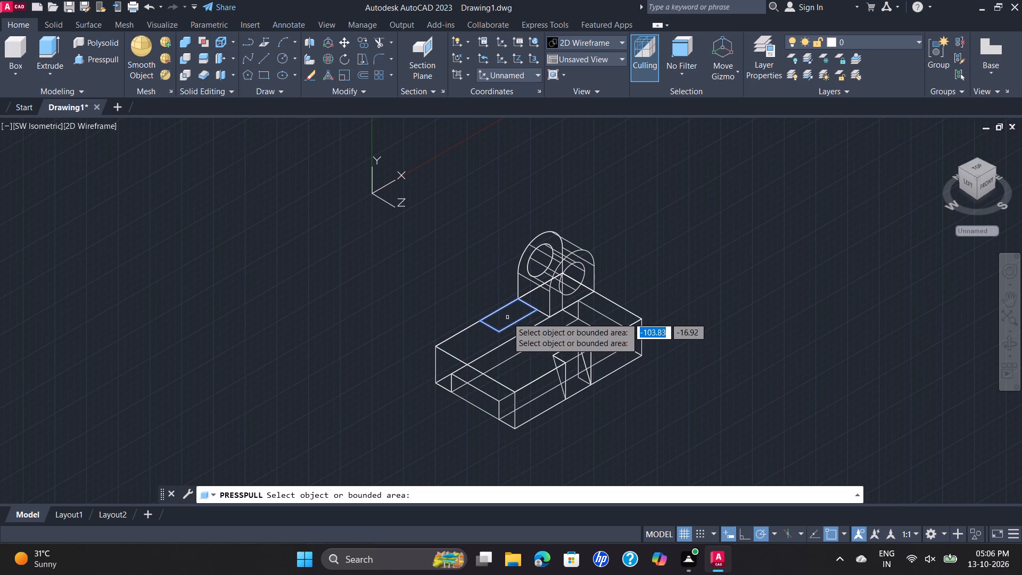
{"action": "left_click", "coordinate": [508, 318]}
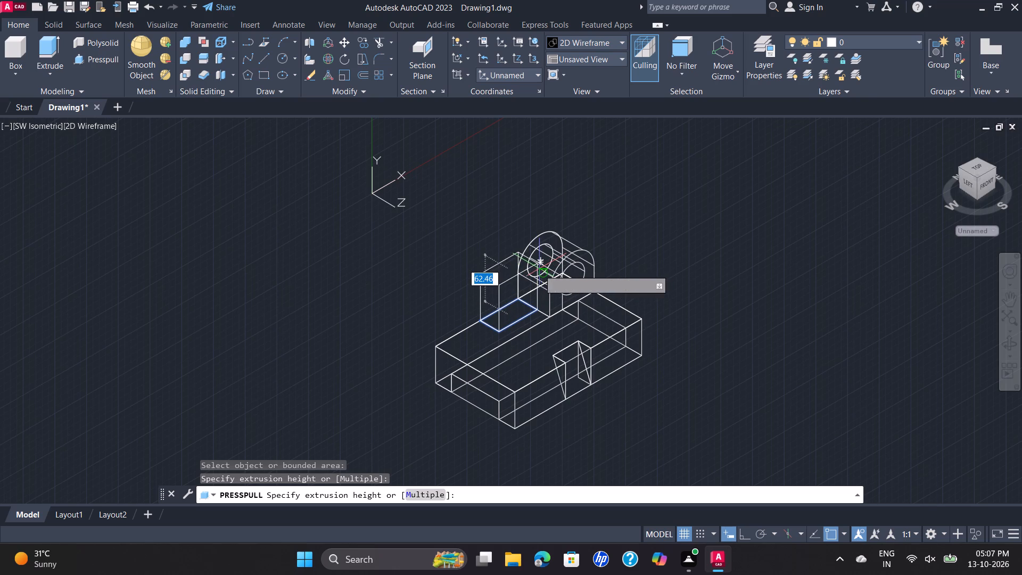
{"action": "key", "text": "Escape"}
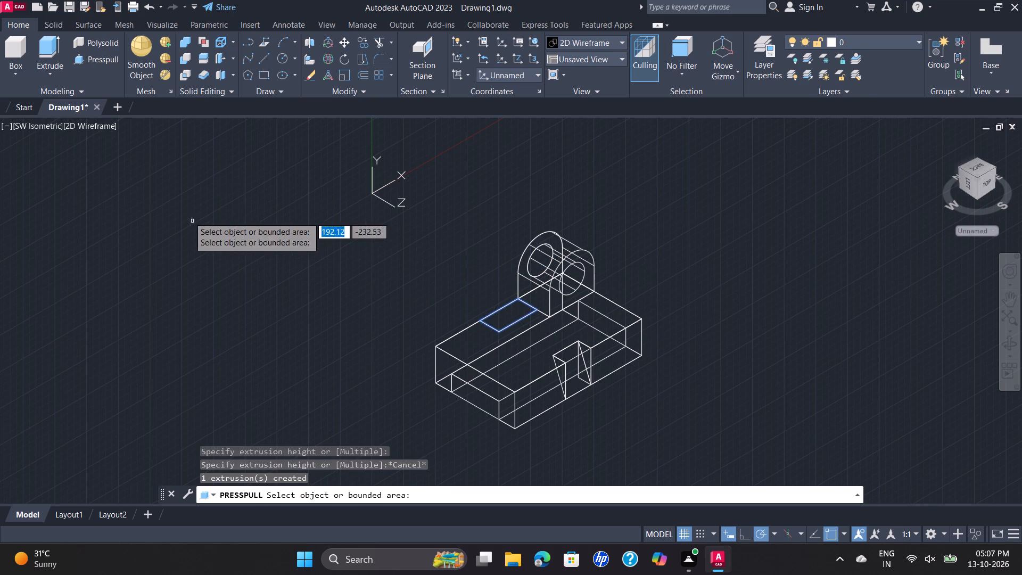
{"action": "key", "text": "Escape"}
Set the visual style to Shades of Gray.
{"action": "left_click", "coordinate": [87, 127]}
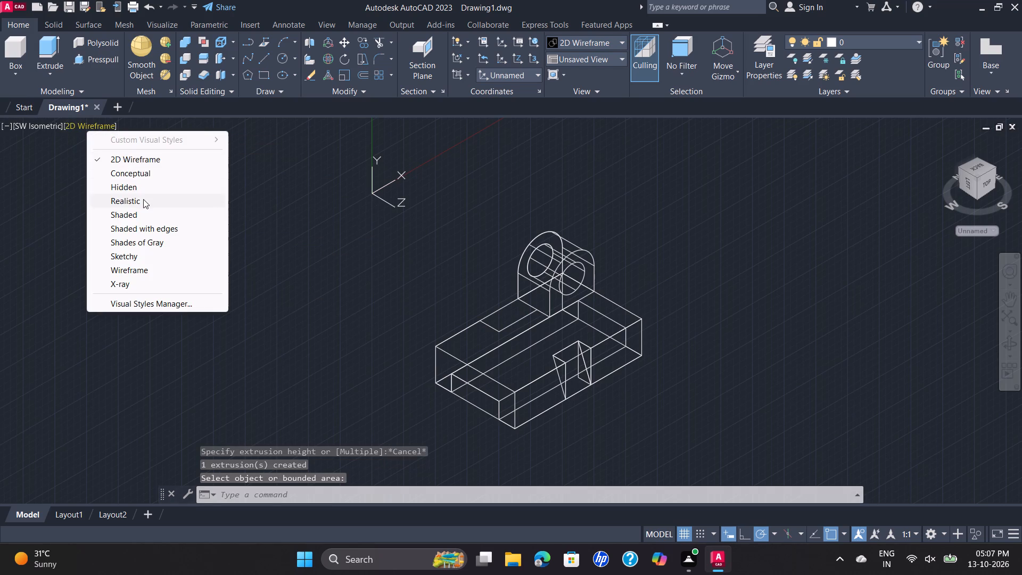
{"action": "left_click", "coordinate": [163, 240]}
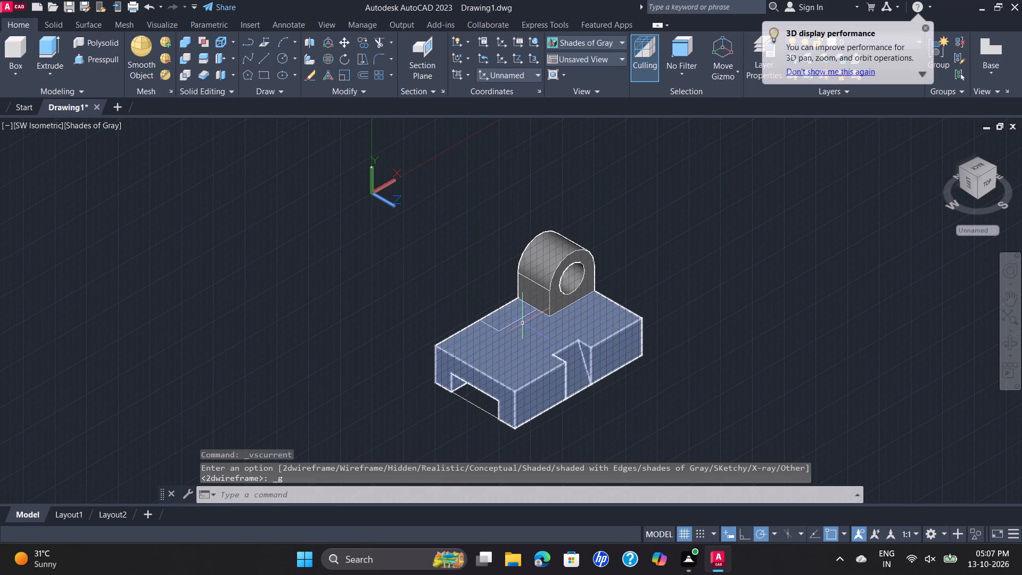
{"action": "key", "text": "space"}
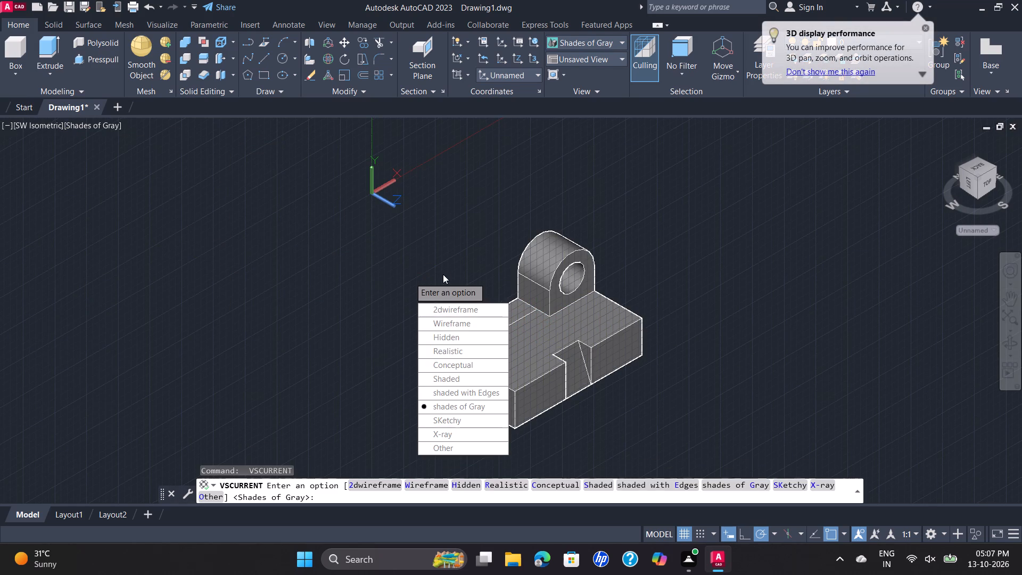
{"action": "key", "text": "Escape"}
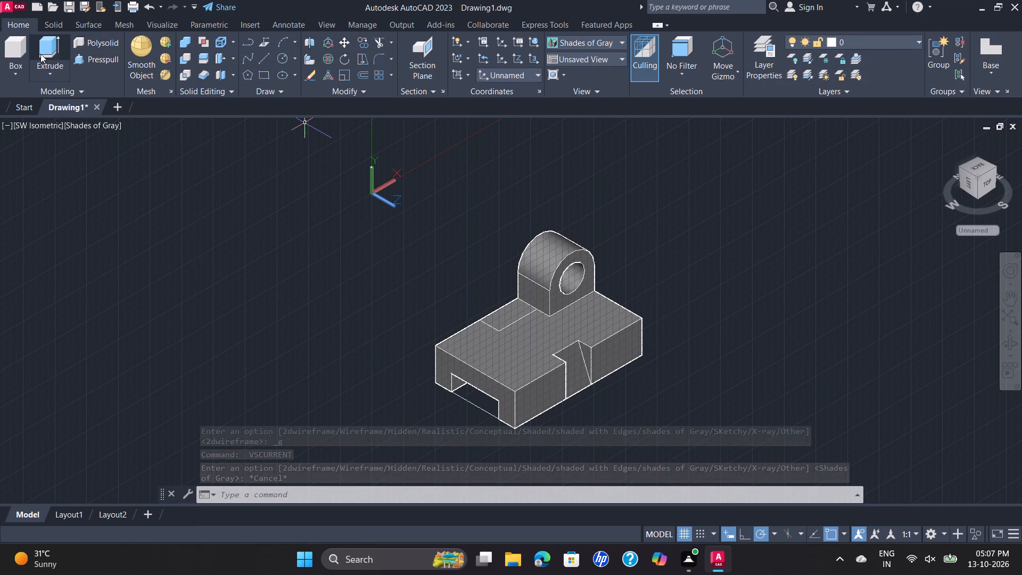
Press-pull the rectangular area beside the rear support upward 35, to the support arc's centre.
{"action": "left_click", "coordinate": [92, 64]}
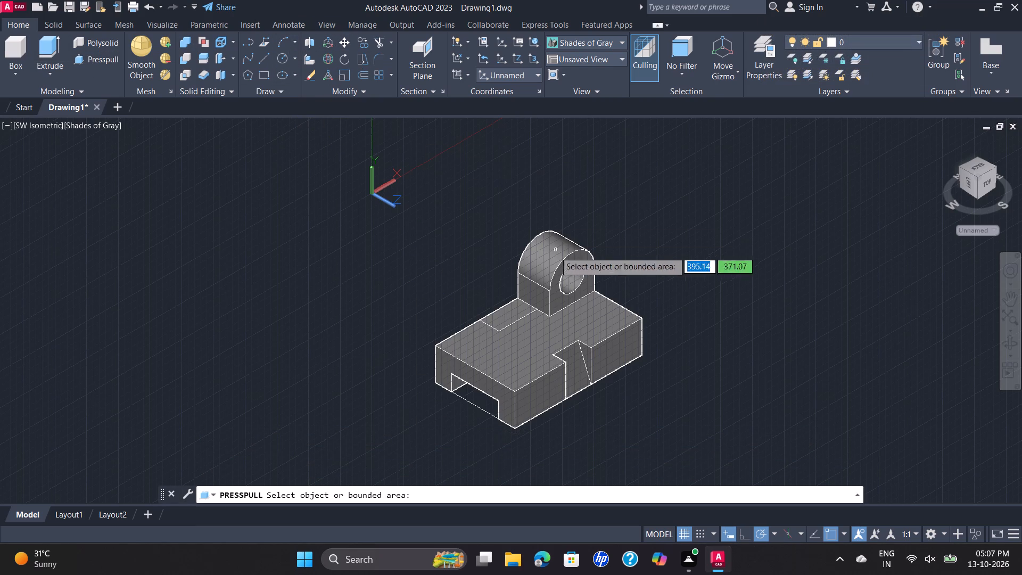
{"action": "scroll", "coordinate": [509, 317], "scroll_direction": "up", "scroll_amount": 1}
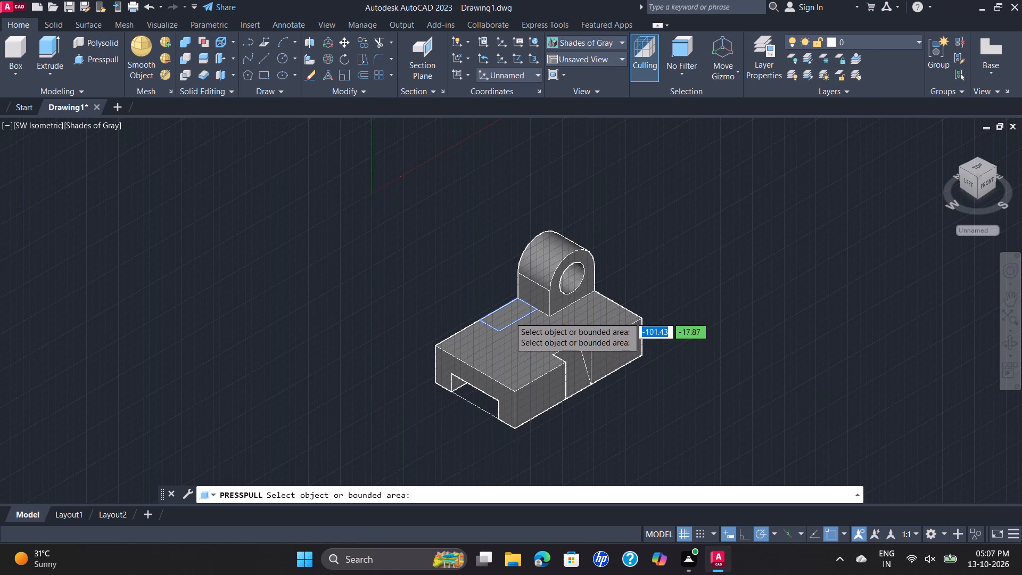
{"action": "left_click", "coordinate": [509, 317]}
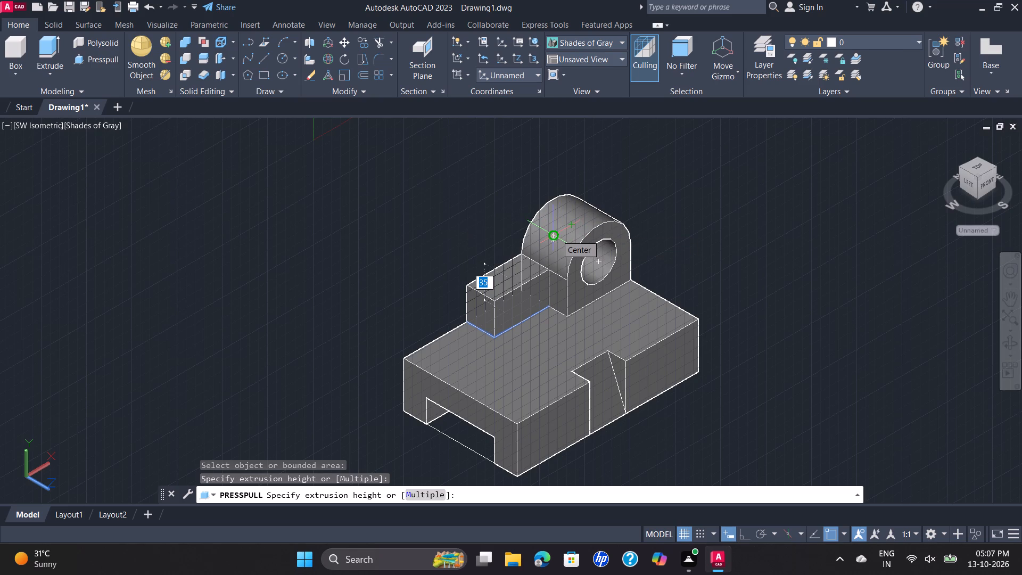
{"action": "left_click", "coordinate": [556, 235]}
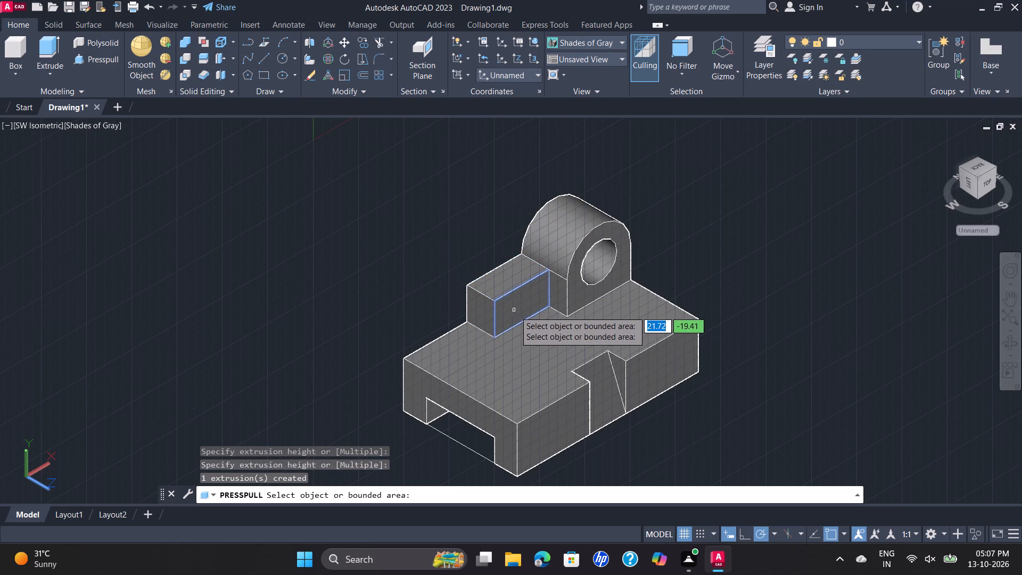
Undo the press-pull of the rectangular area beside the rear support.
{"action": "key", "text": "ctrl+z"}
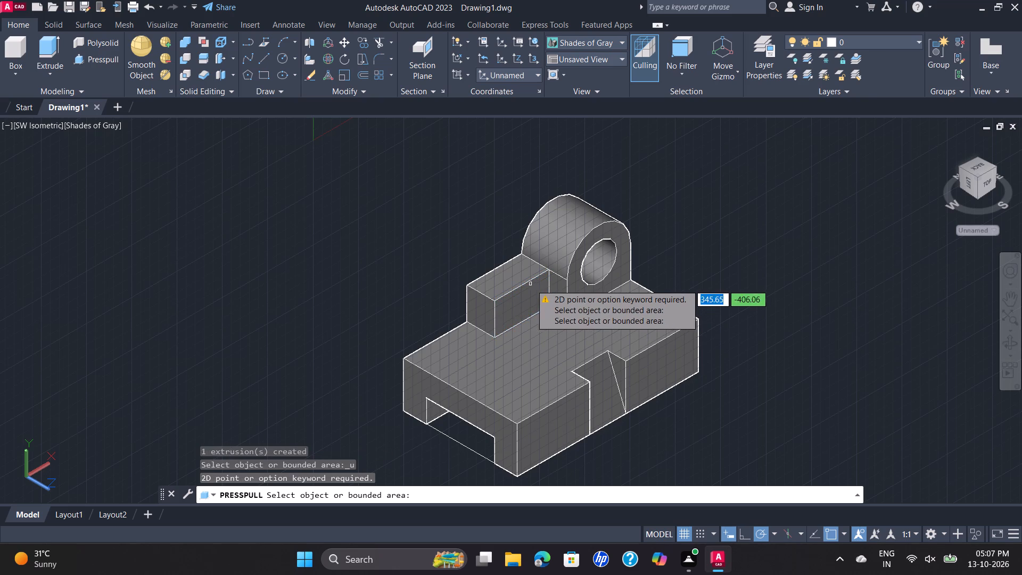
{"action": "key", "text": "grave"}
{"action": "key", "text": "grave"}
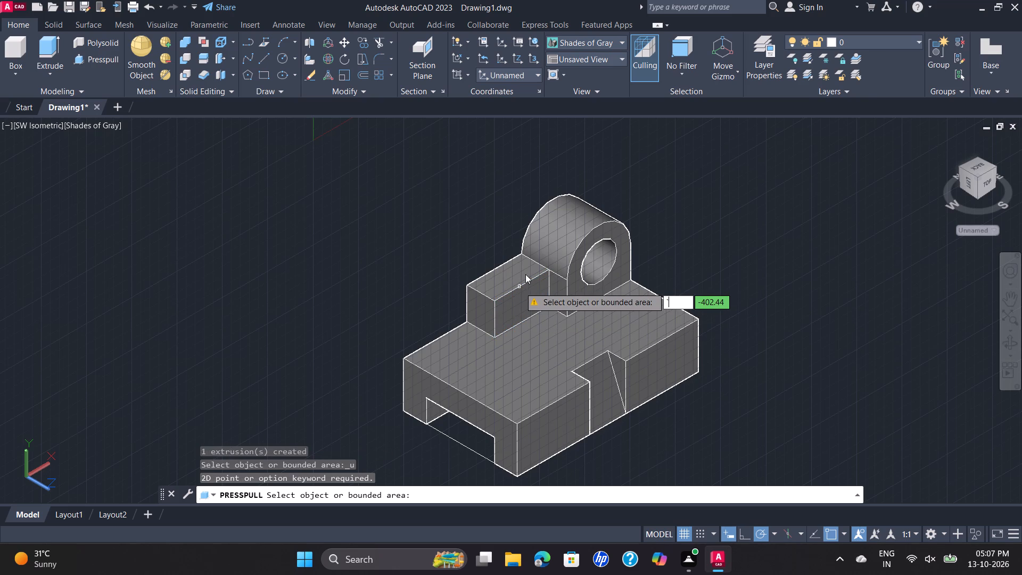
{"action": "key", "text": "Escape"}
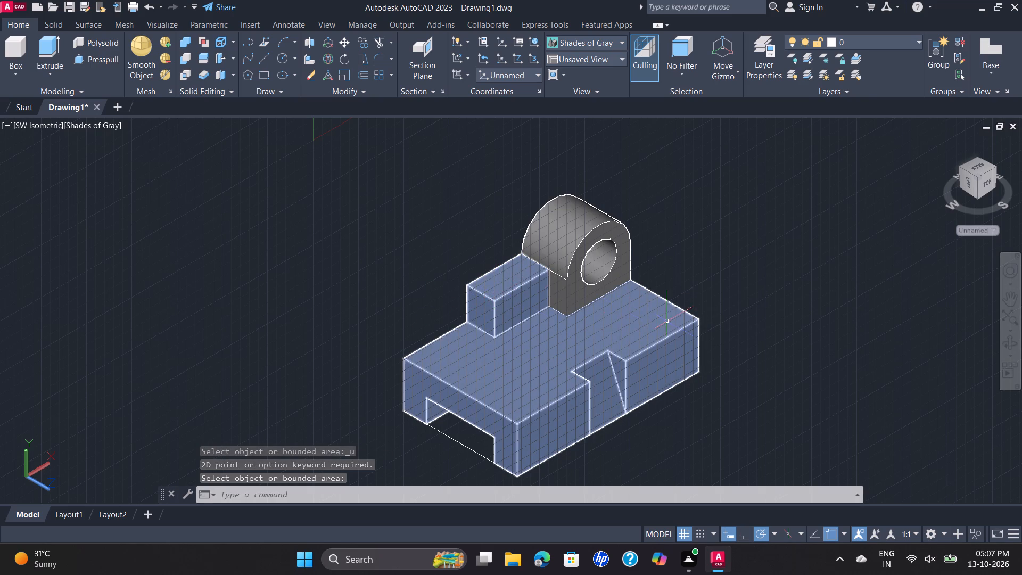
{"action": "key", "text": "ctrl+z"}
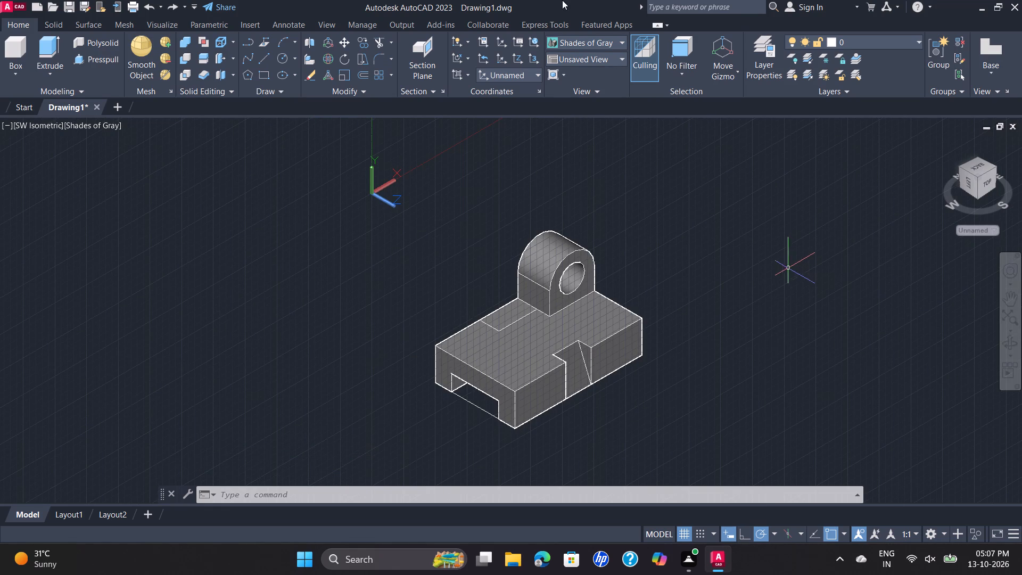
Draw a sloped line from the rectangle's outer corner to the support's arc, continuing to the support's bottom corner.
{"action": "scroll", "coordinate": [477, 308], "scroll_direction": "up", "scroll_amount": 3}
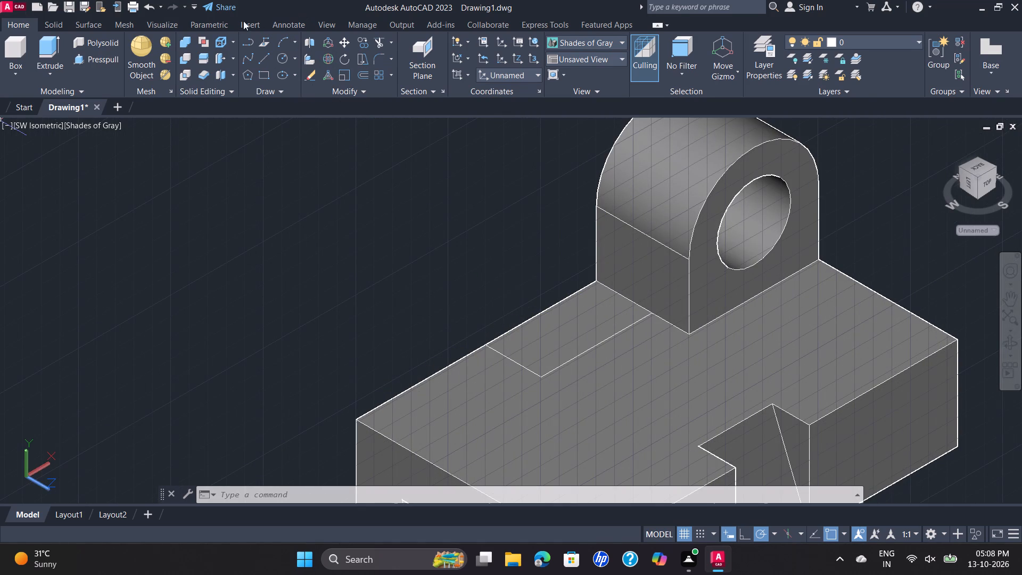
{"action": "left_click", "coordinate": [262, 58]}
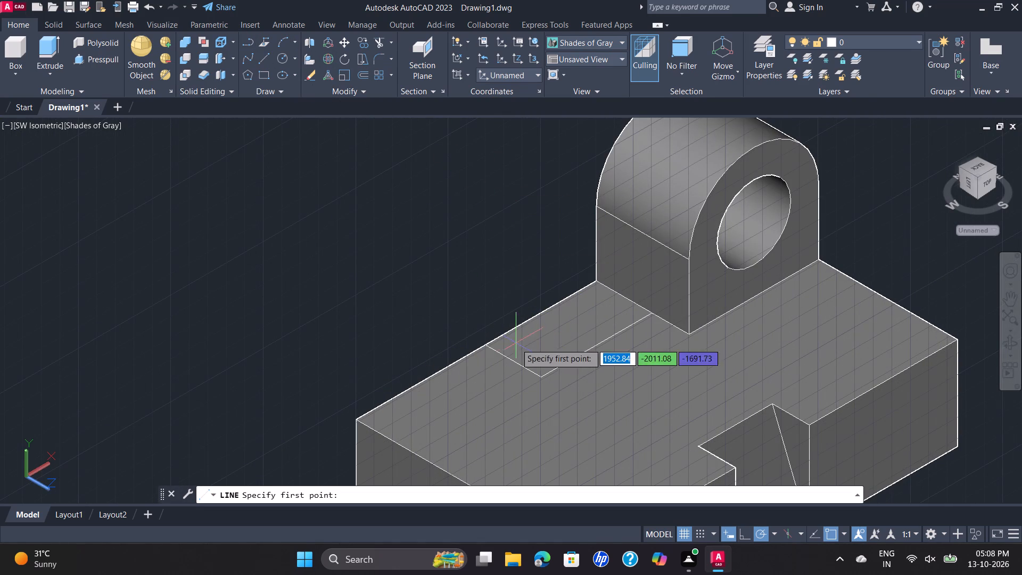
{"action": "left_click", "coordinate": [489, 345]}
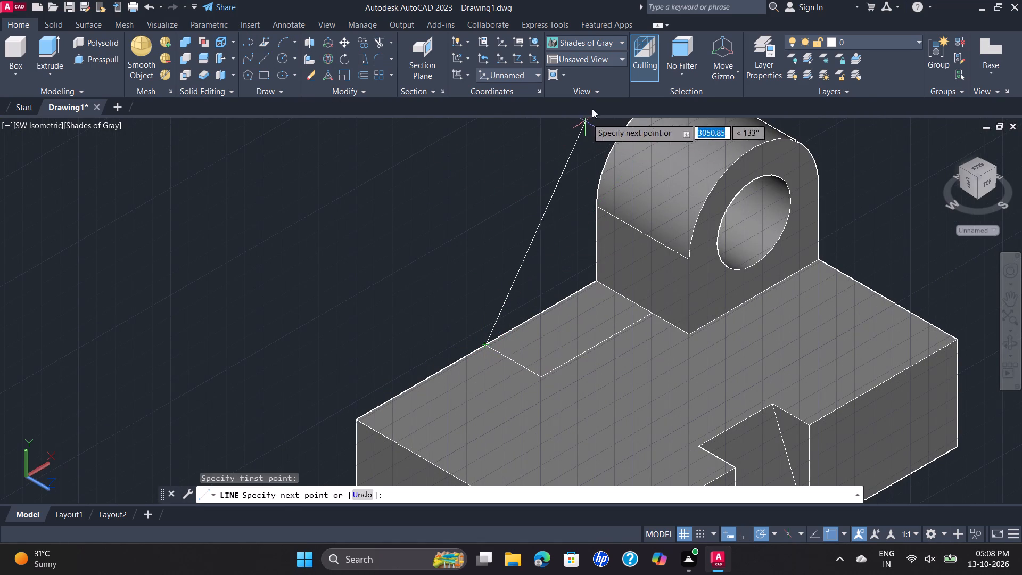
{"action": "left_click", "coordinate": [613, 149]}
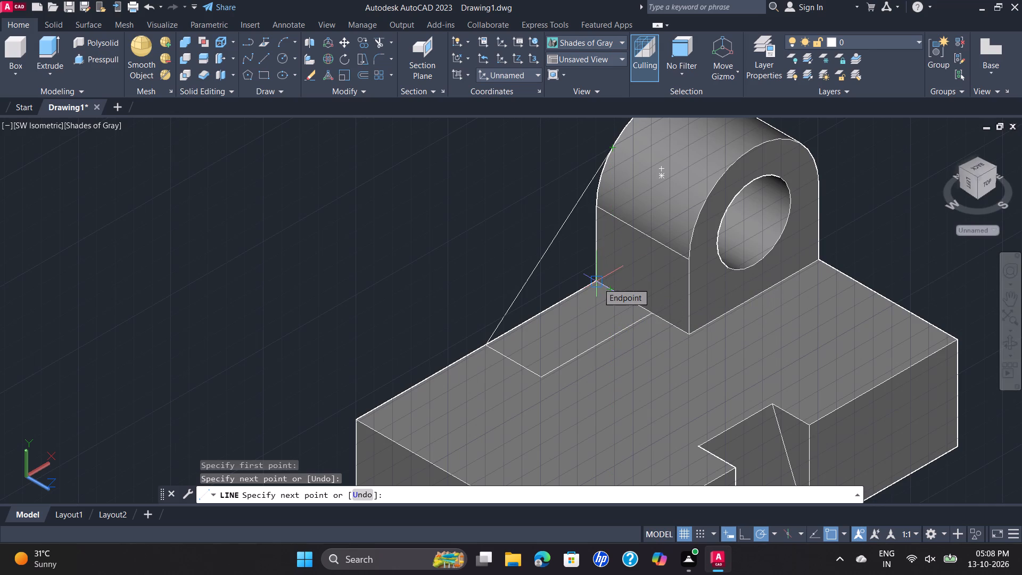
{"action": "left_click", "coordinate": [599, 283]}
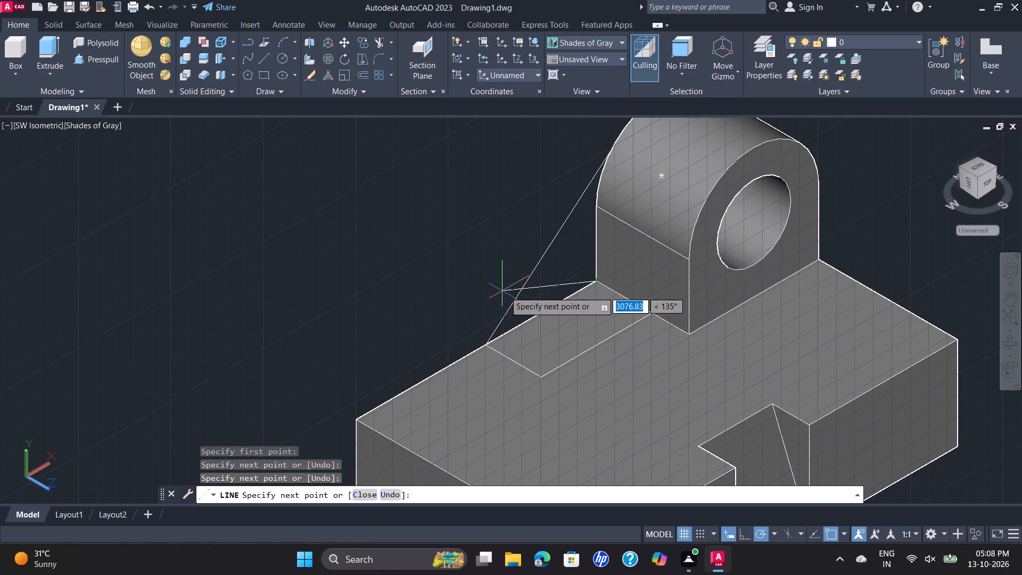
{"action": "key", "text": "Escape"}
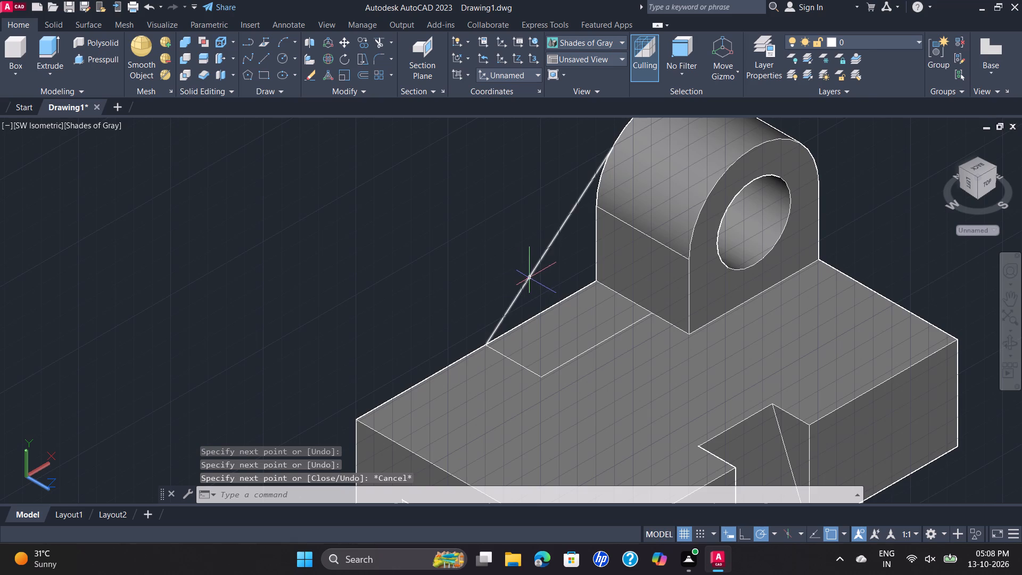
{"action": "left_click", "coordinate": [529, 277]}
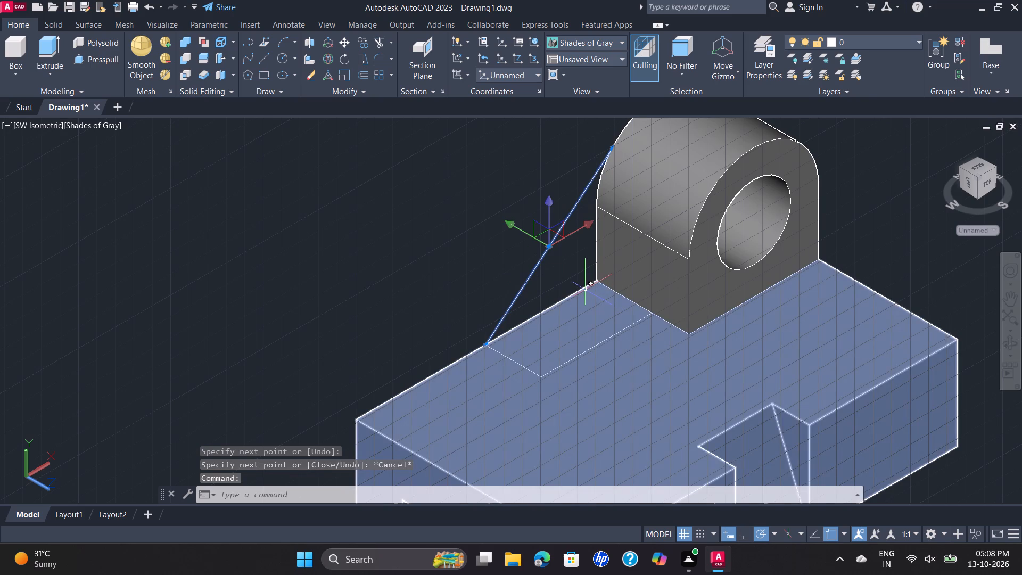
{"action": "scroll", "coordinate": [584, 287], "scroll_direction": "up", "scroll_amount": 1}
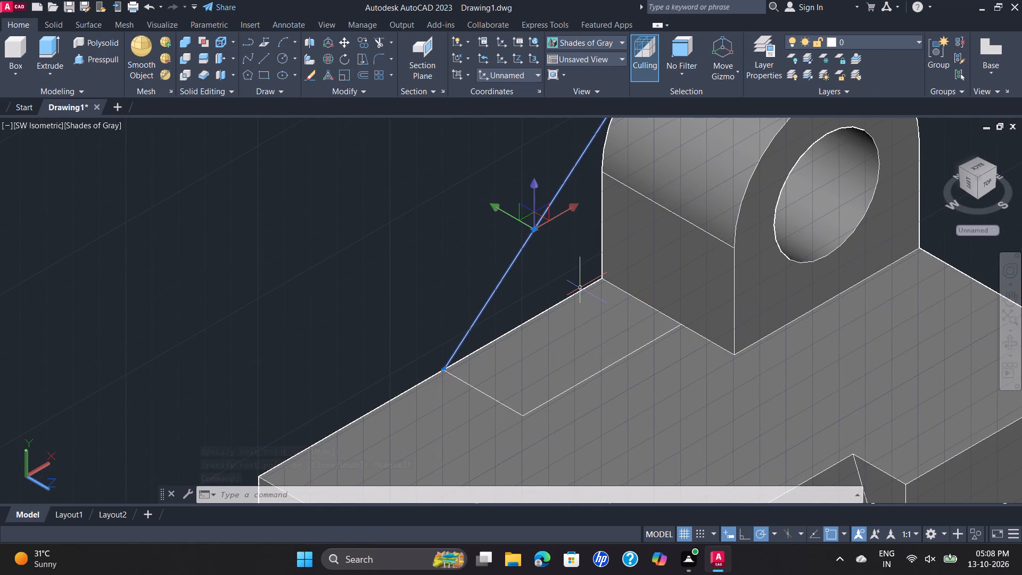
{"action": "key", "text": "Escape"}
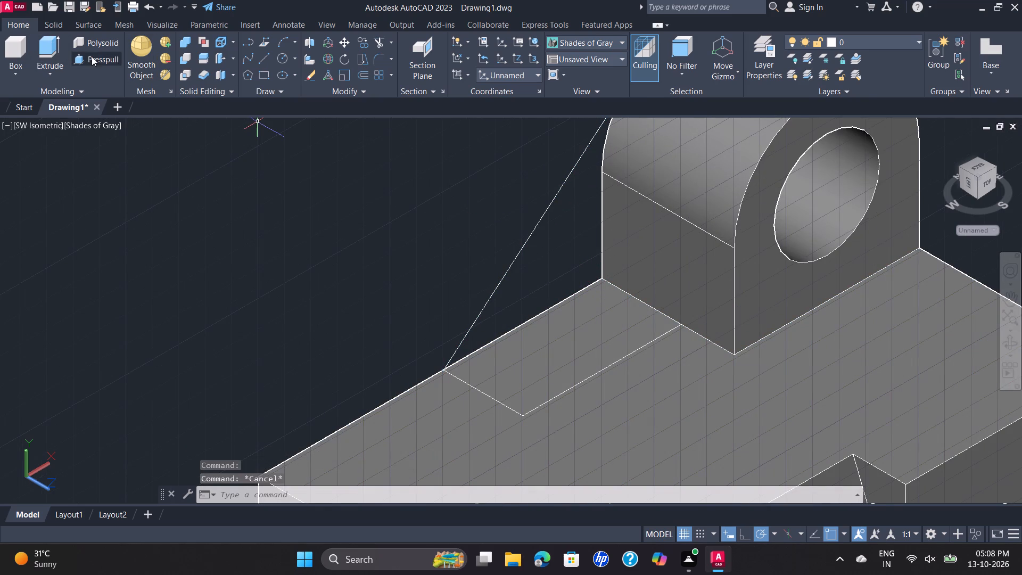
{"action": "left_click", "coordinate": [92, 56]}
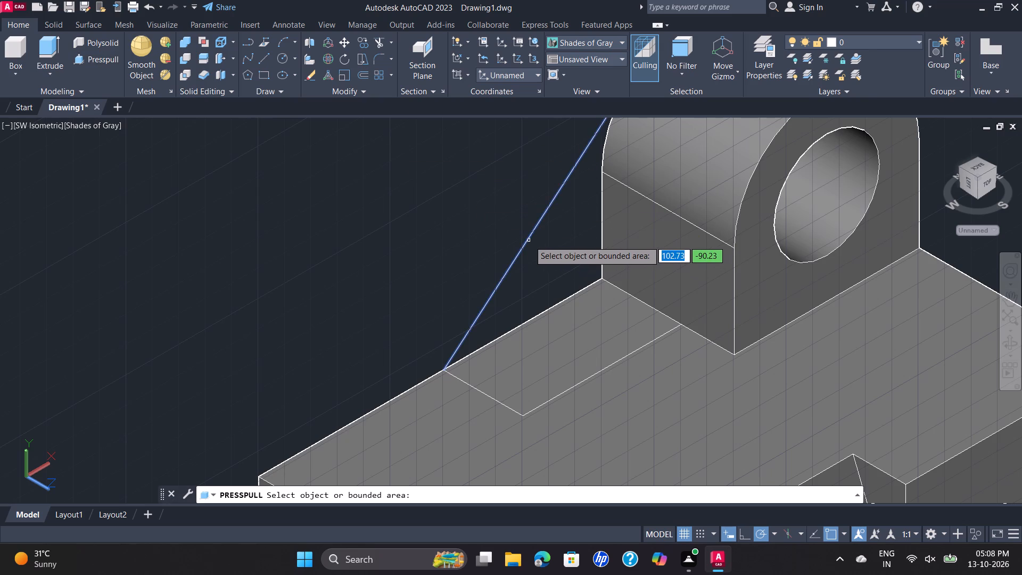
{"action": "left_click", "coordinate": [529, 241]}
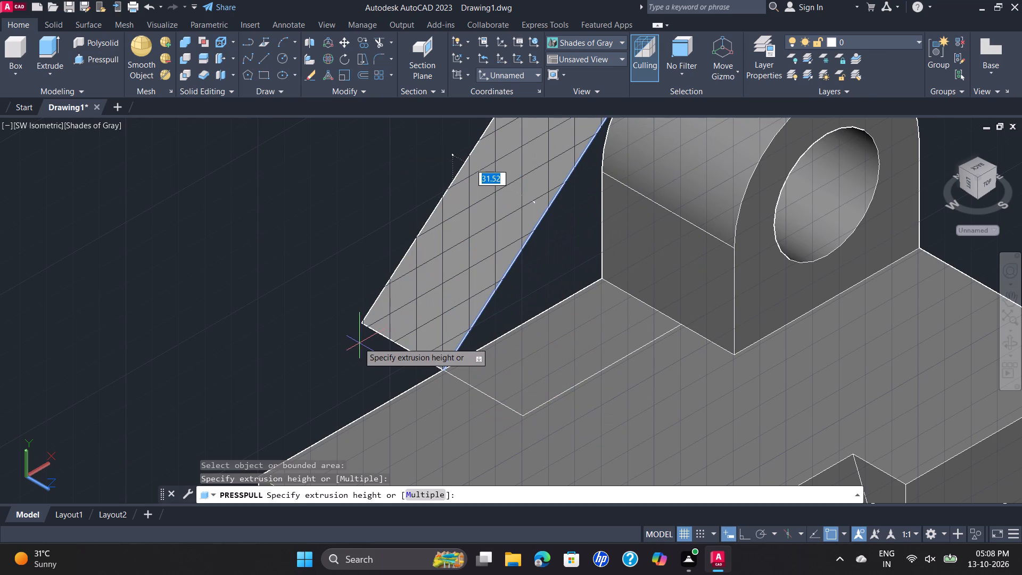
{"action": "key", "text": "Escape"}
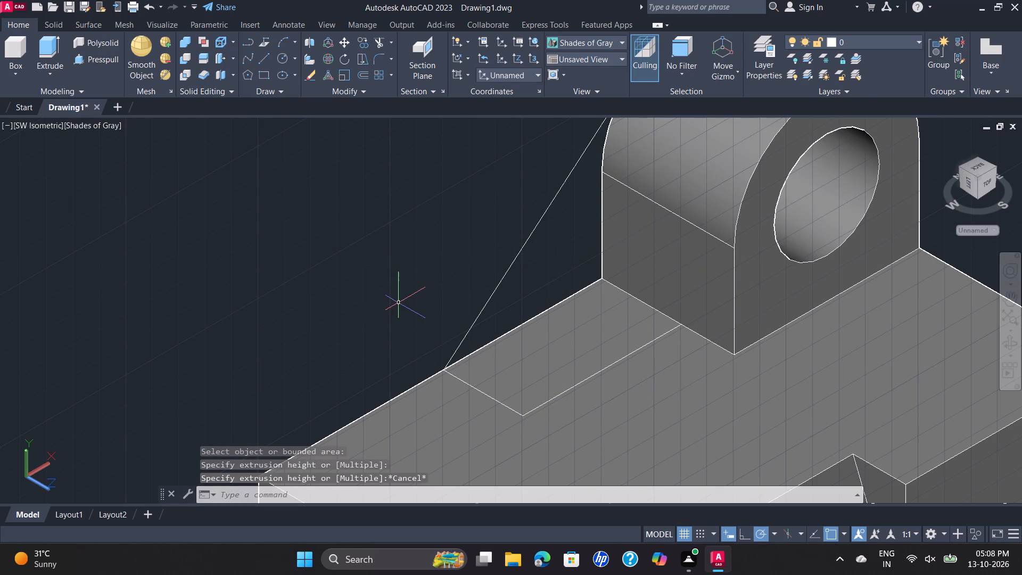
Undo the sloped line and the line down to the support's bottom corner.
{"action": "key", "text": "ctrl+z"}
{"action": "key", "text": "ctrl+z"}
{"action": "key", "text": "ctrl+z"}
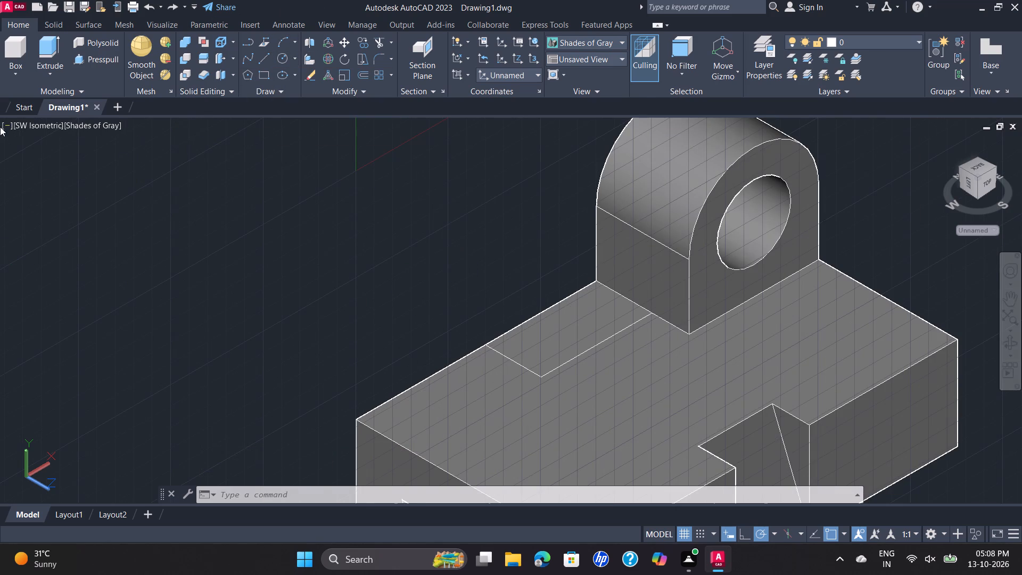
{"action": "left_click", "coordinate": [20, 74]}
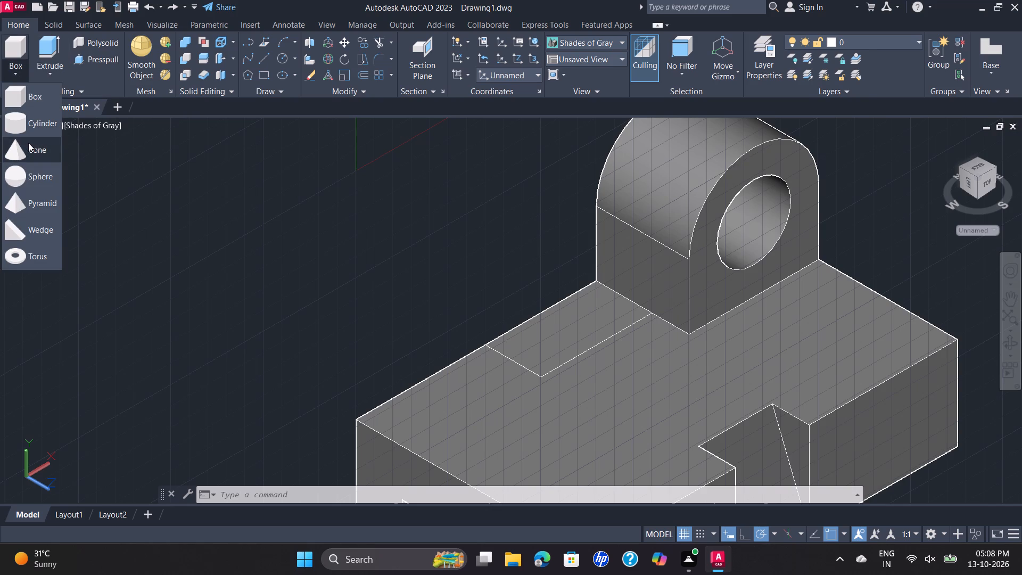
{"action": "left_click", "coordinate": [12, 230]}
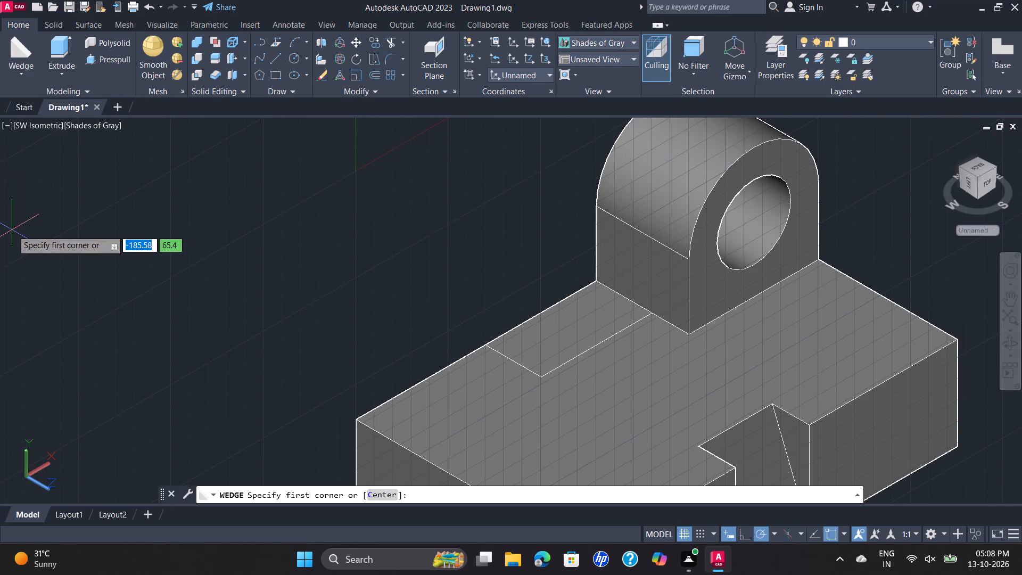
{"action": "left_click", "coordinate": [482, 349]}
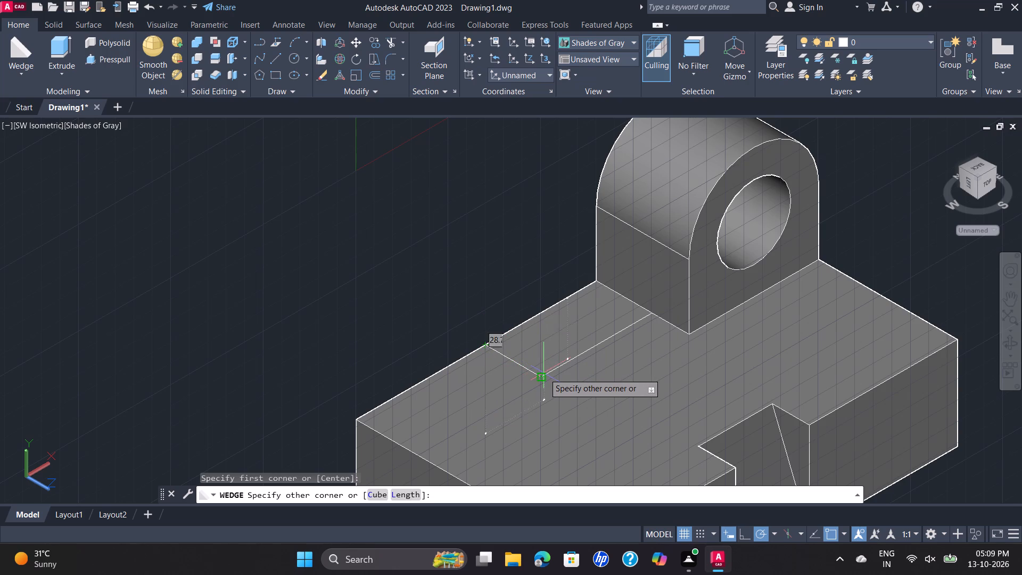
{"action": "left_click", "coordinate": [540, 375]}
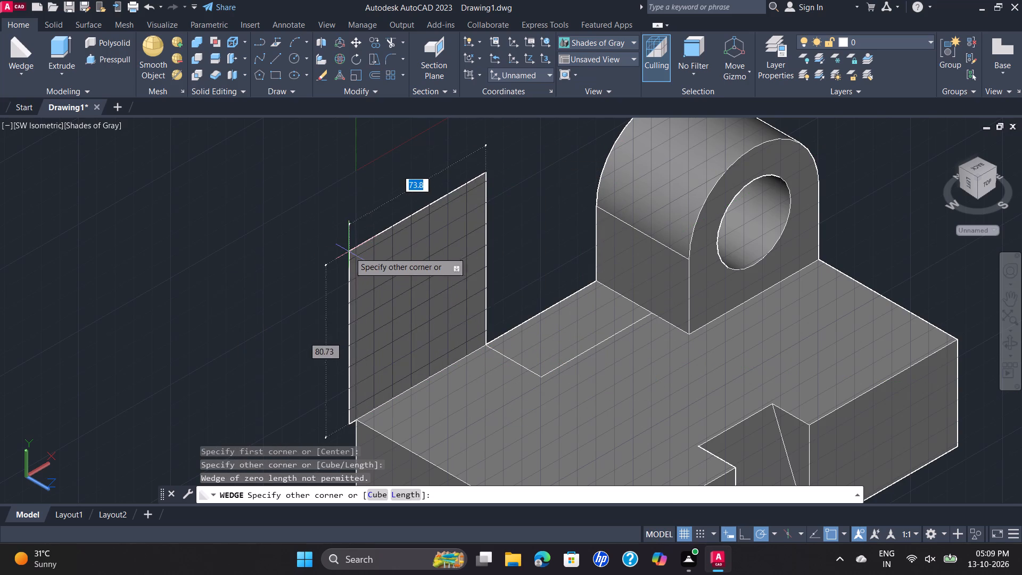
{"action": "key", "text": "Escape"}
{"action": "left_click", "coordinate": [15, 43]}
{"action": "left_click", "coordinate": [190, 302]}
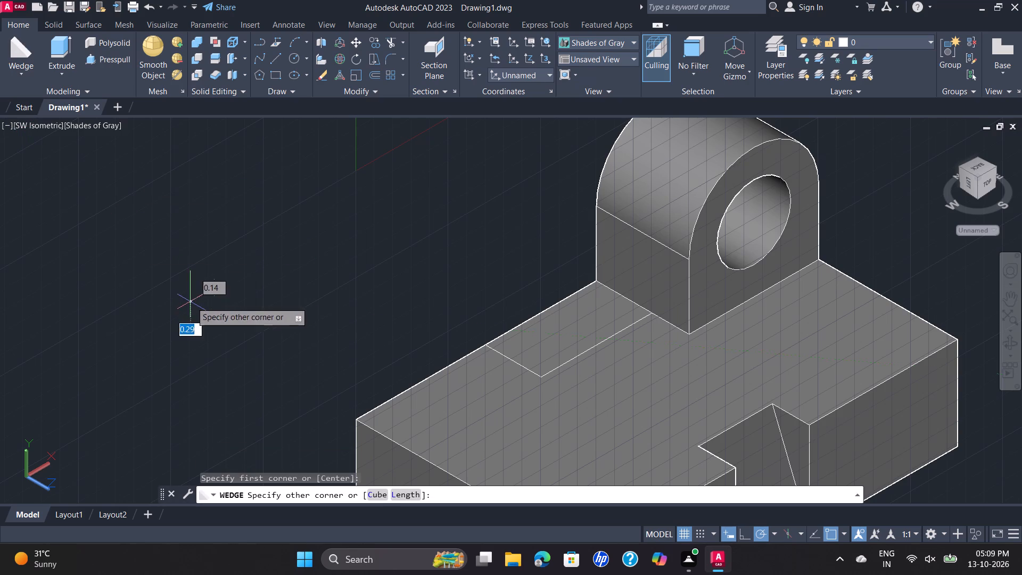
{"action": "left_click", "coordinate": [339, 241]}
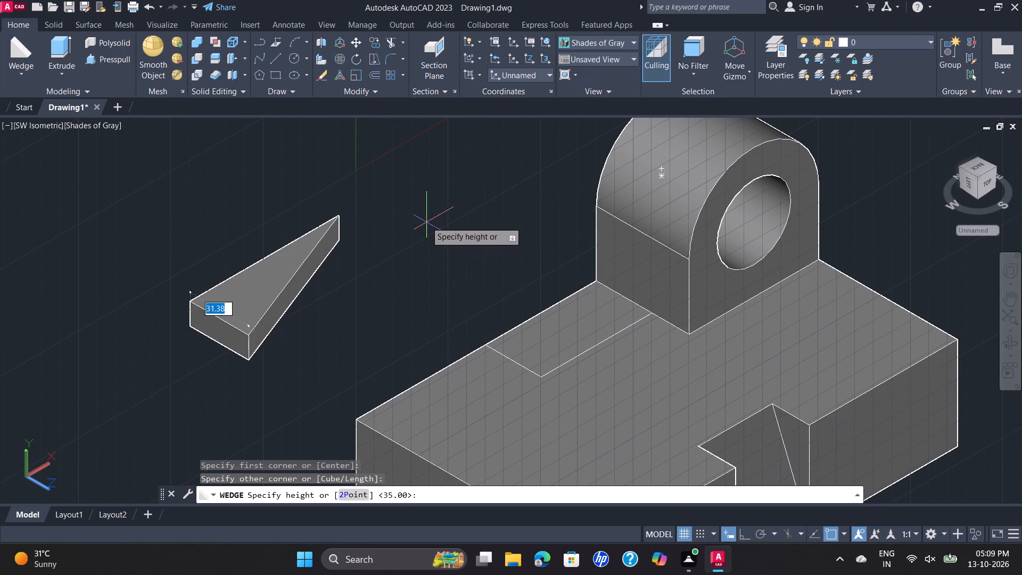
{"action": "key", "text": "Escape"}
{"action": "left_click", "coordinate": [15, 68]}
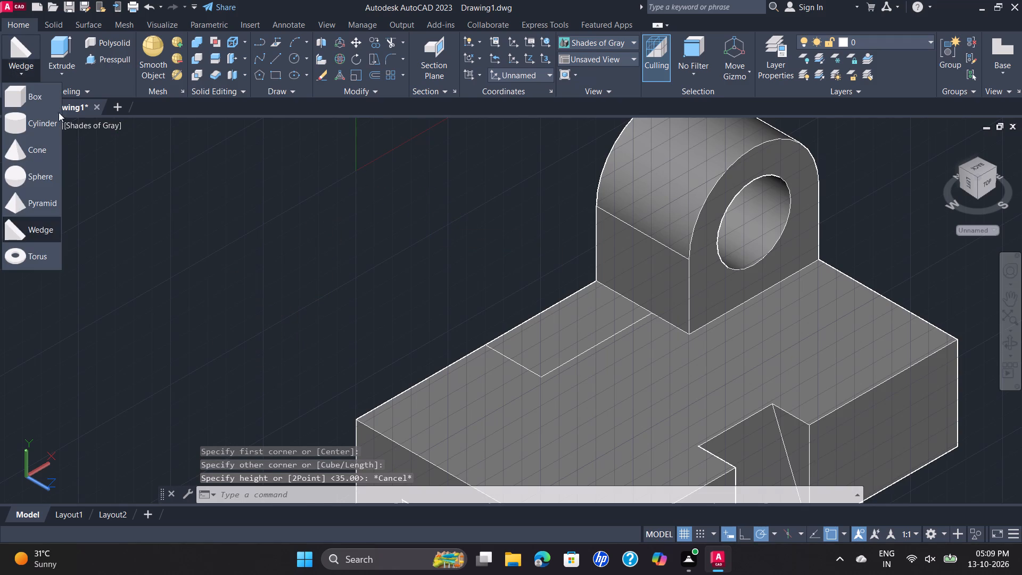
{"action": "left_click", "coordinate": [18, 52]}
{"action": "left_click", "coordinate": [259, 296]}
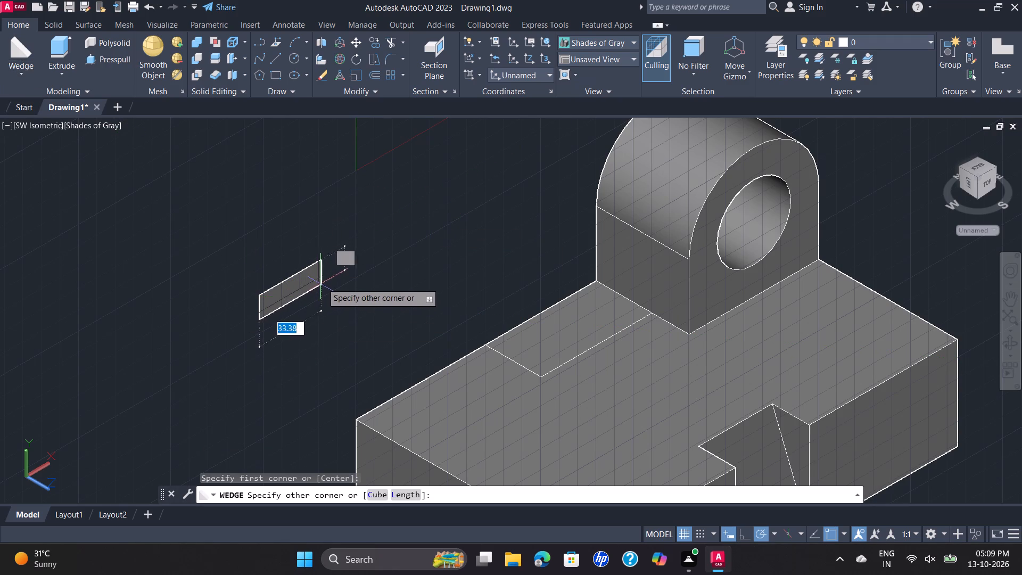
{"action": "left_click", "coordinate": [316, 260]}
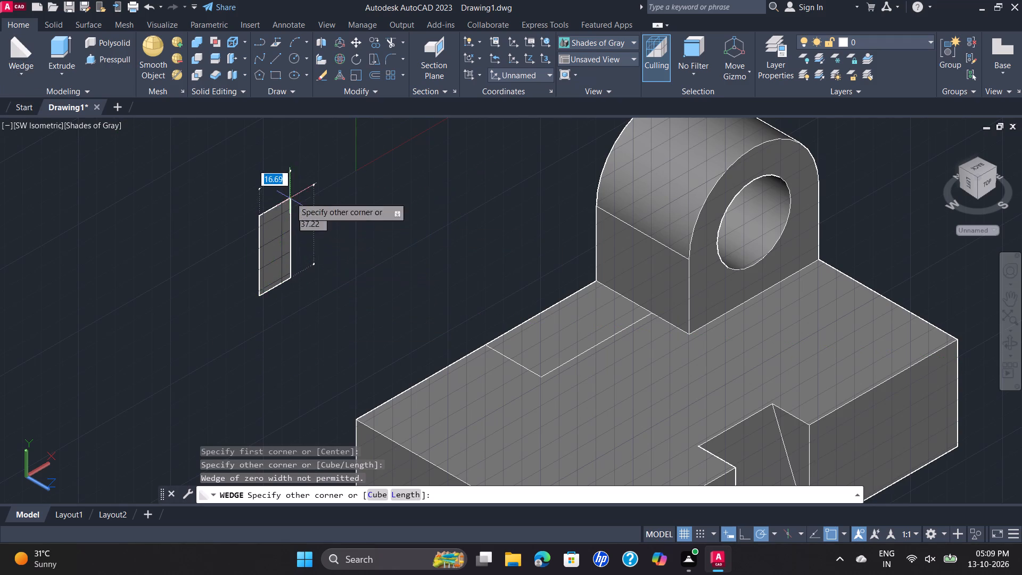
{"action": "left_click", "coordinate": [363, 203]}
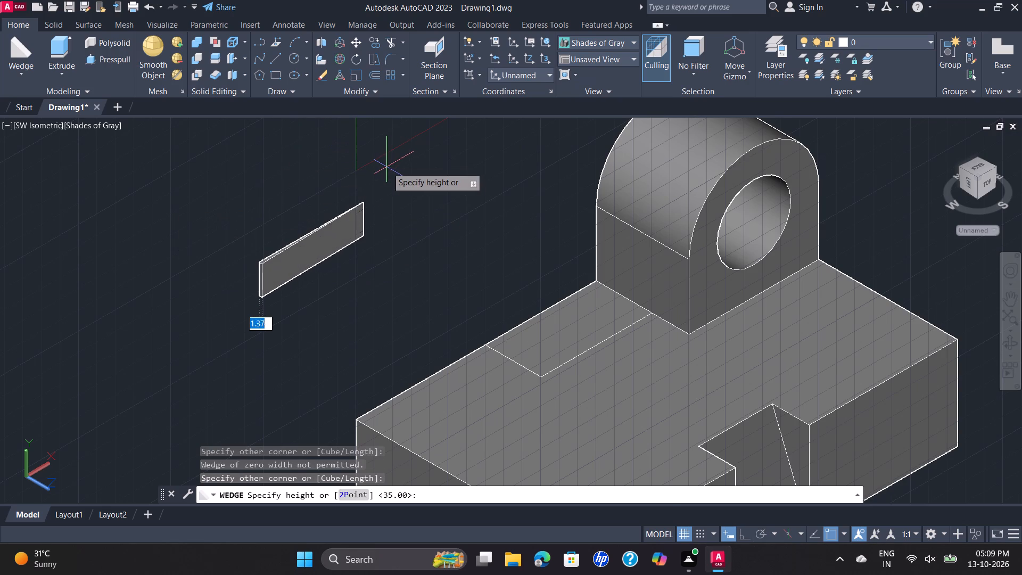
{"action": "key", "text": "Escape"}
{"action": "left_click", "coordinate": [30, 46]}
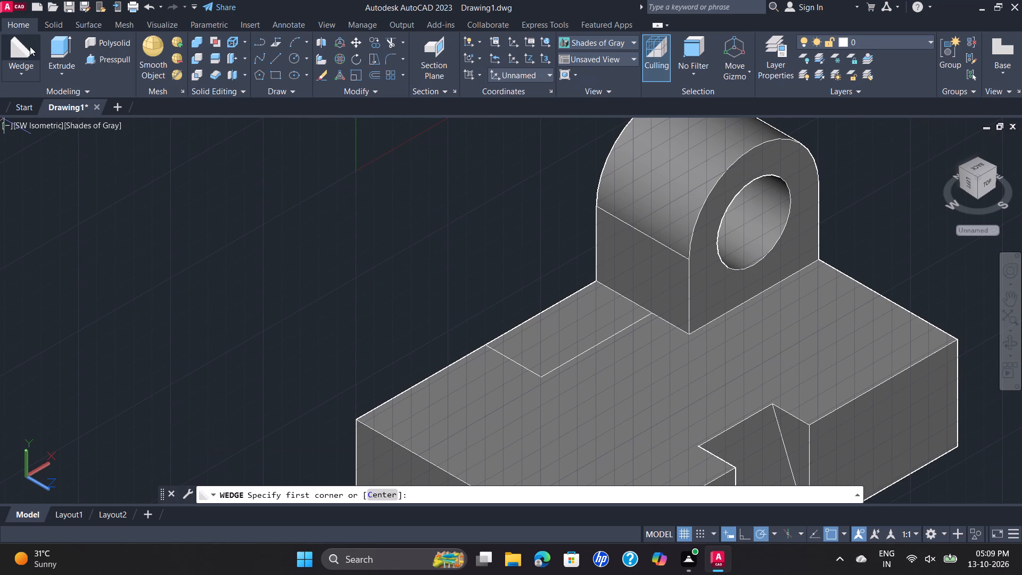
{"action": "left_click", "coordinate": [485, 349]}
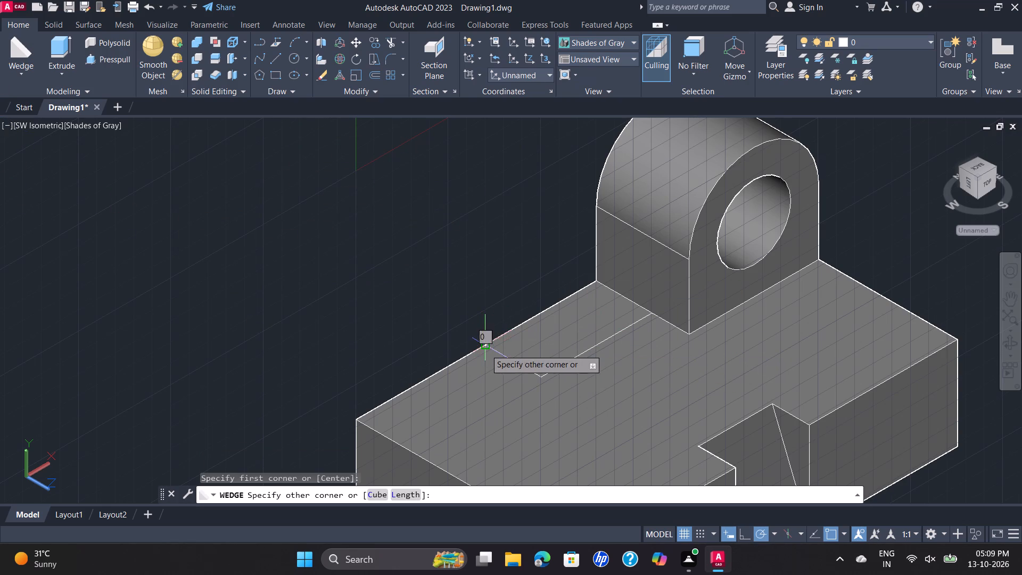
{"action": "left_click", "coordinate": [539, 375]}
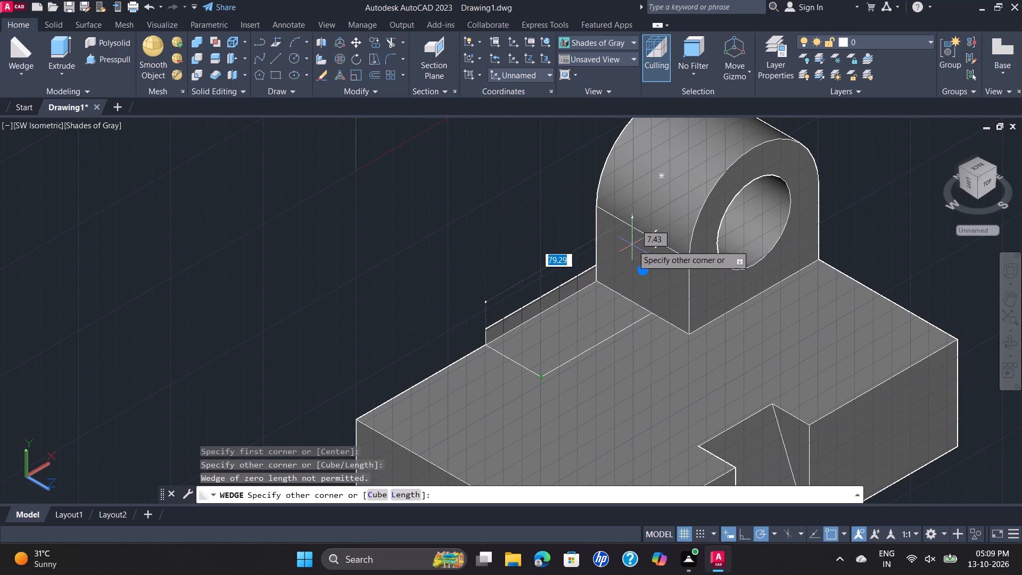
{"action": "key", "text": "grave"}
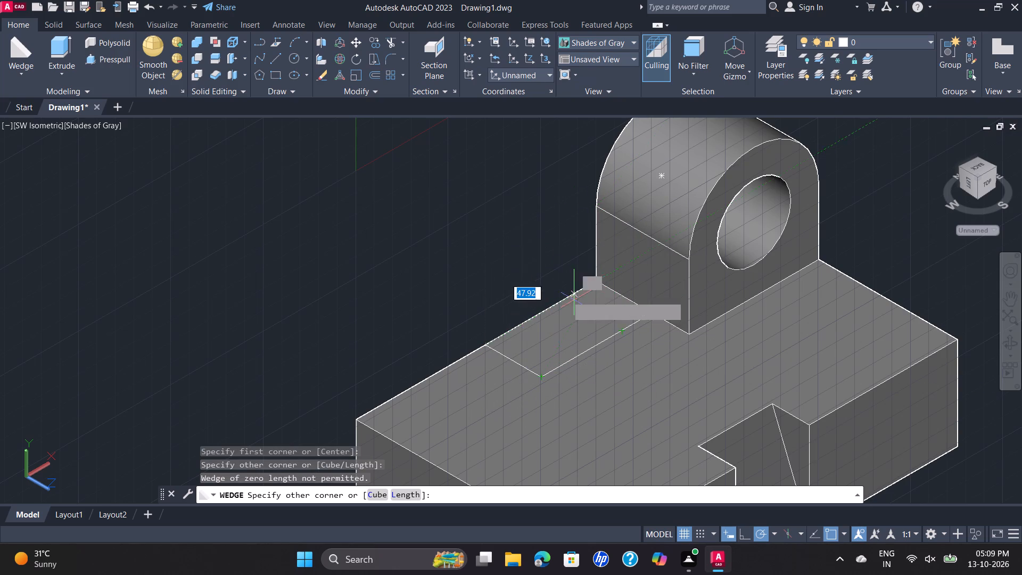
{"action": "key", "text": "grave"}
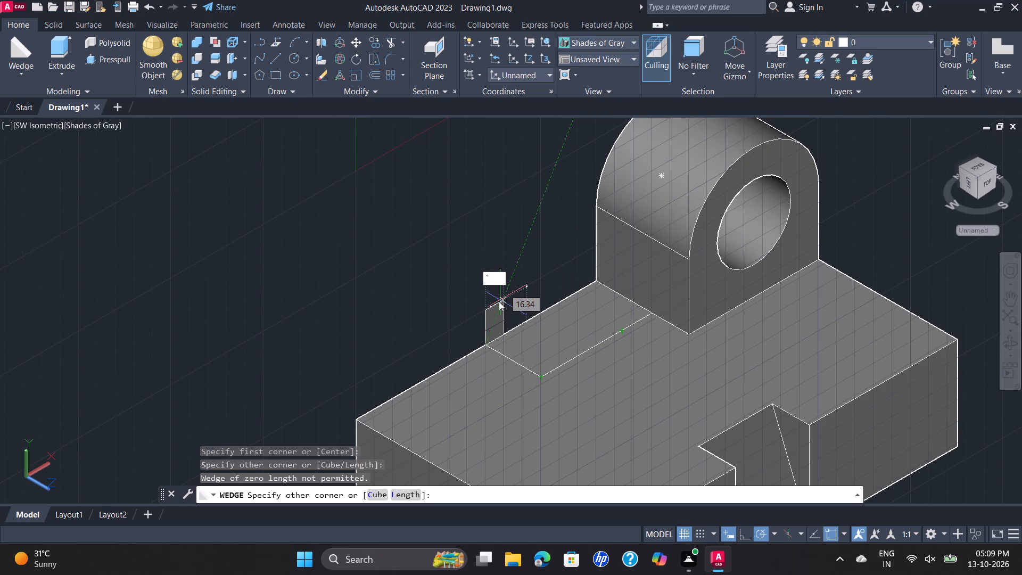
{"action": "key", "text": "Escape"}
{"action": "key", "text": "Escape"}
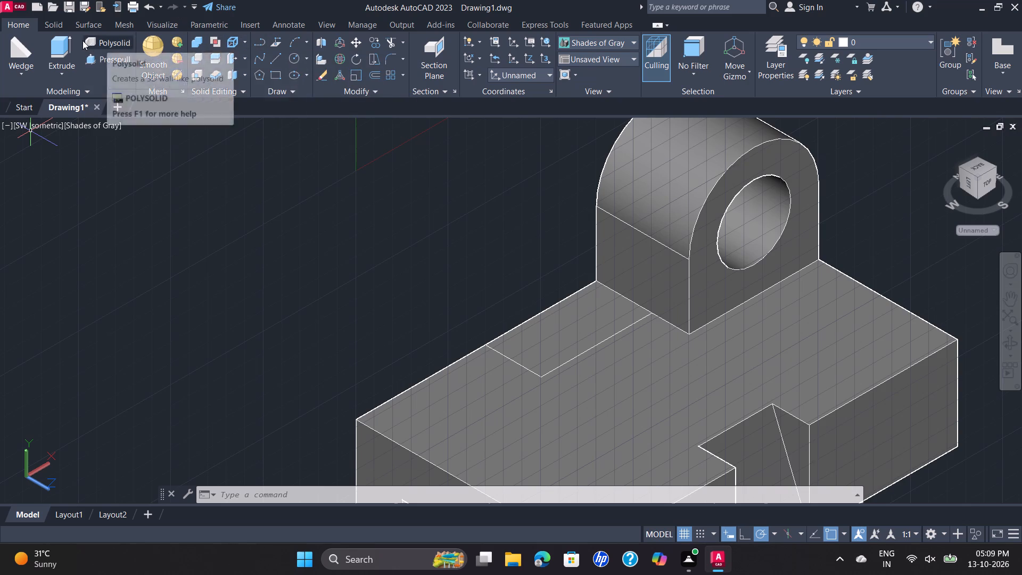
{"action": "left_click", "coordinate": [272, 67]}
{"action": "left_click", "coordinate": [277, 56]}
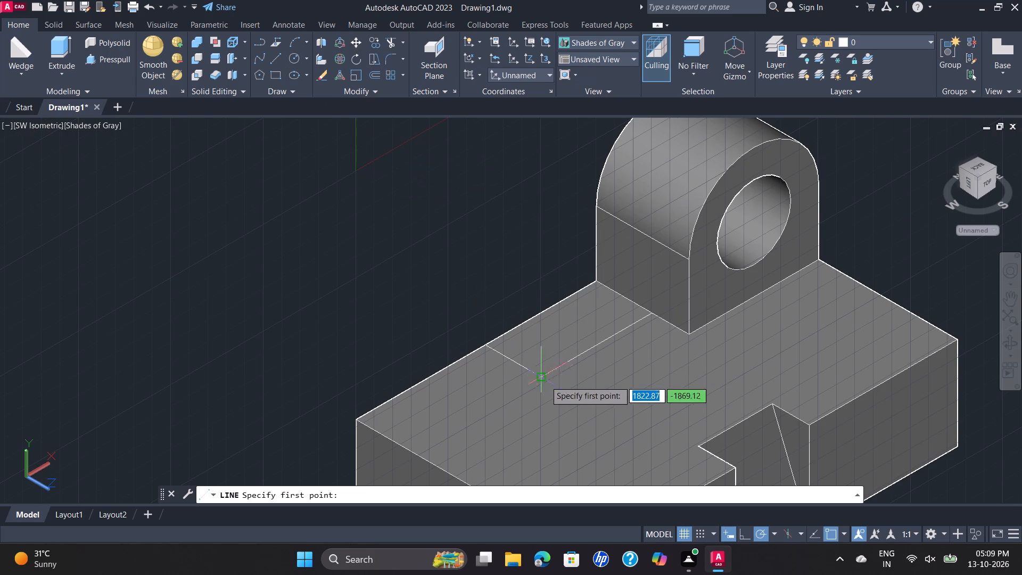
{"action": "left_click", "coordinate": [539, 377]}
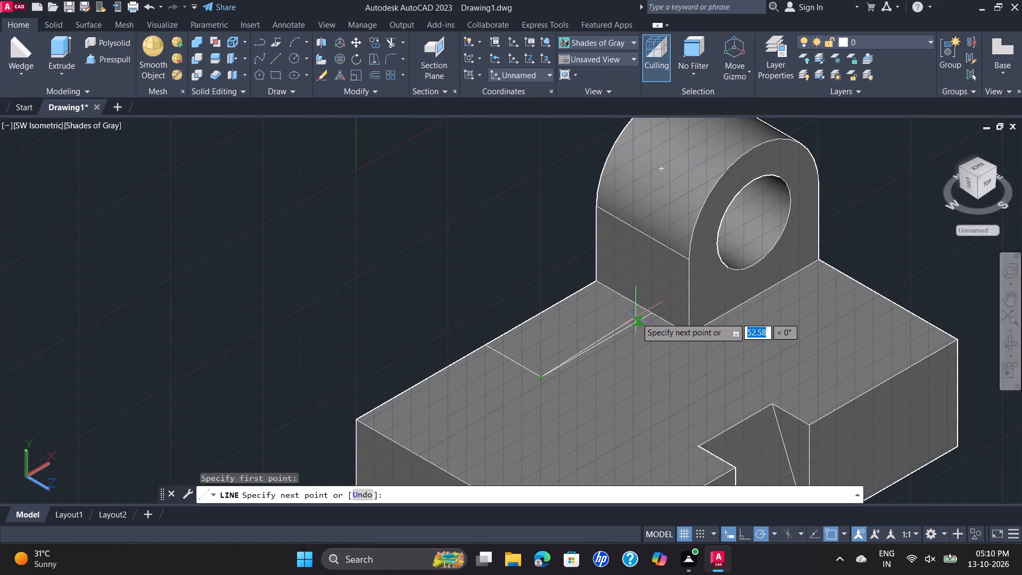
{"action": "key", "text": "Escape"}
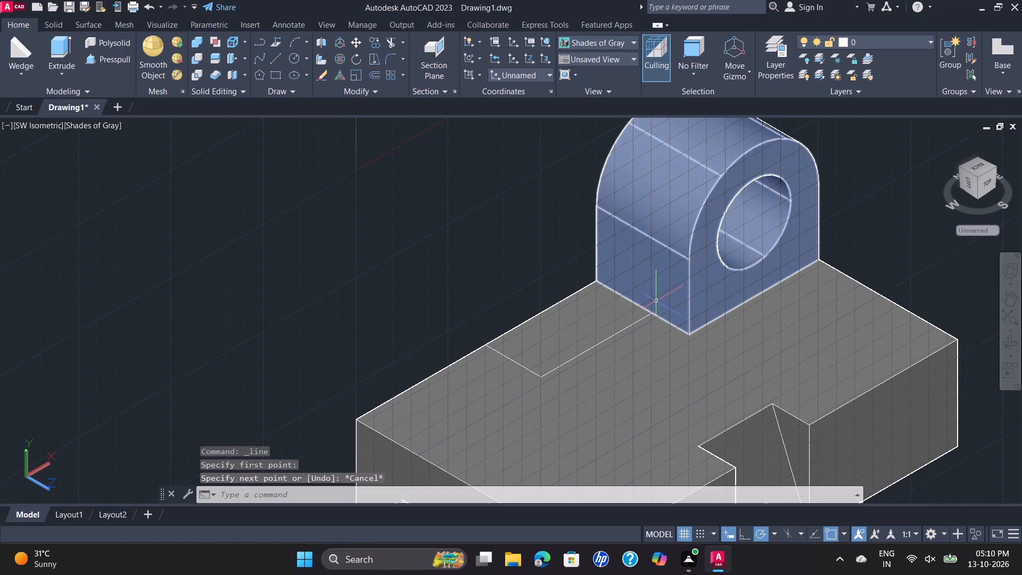
Draw a vertical line about 107 long upward from the footprint rectangle's corner on the support's bottom edge.
{"action": "key", "text": "space"}
{"action": "left_click", "coordinate": [655, 313]}
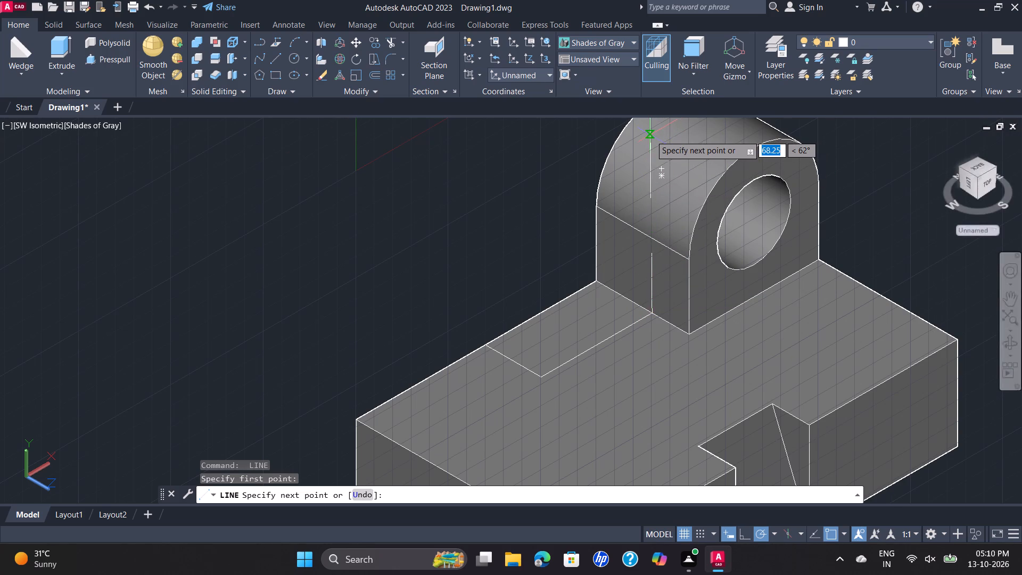
{"action": "scroll", "coordinate": [650, 135], "scroll_direction": "up", "scroll_amount": 1}
{"action": "middle_click_drag", "start_coordinate": [652, 135], "coordinate": [632, 251]}
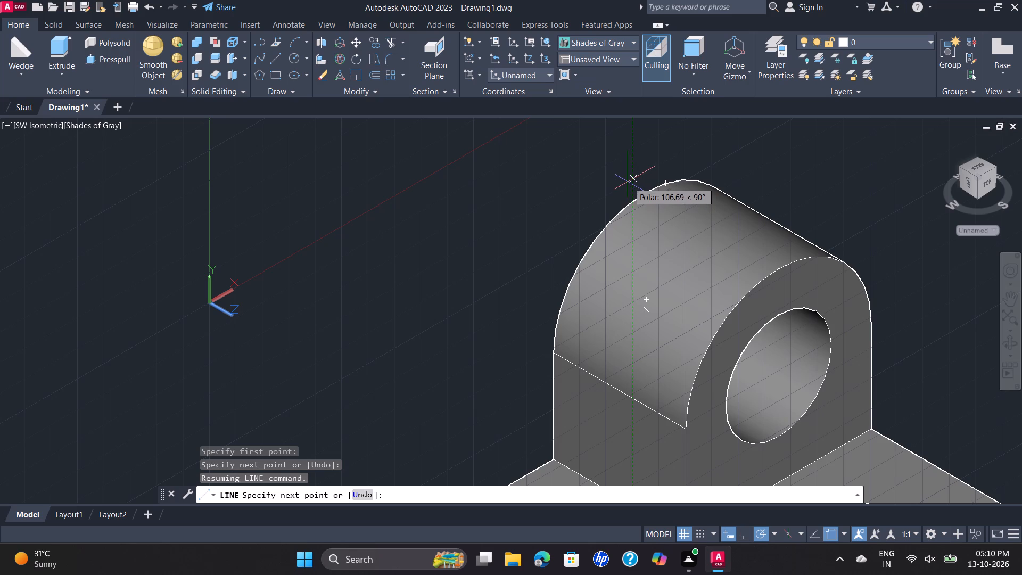
{"action": "left_click", "coordinate": [628, 181]}
{"action": "scroll", "coordinate": [628, 181], "scroll_direction": "down", "scroll_amount": 2}
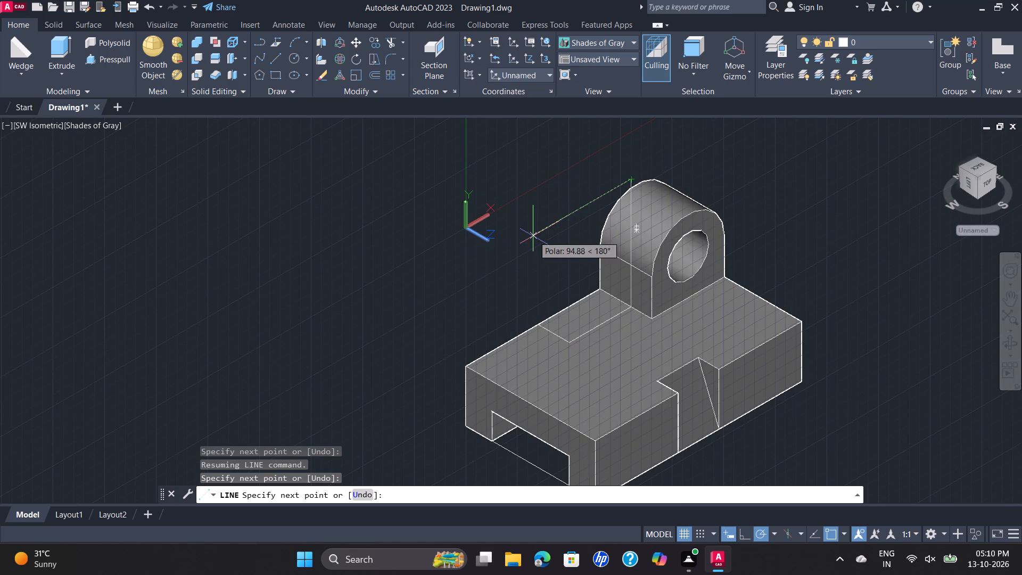
{"action": "key", "text": "Escape"}
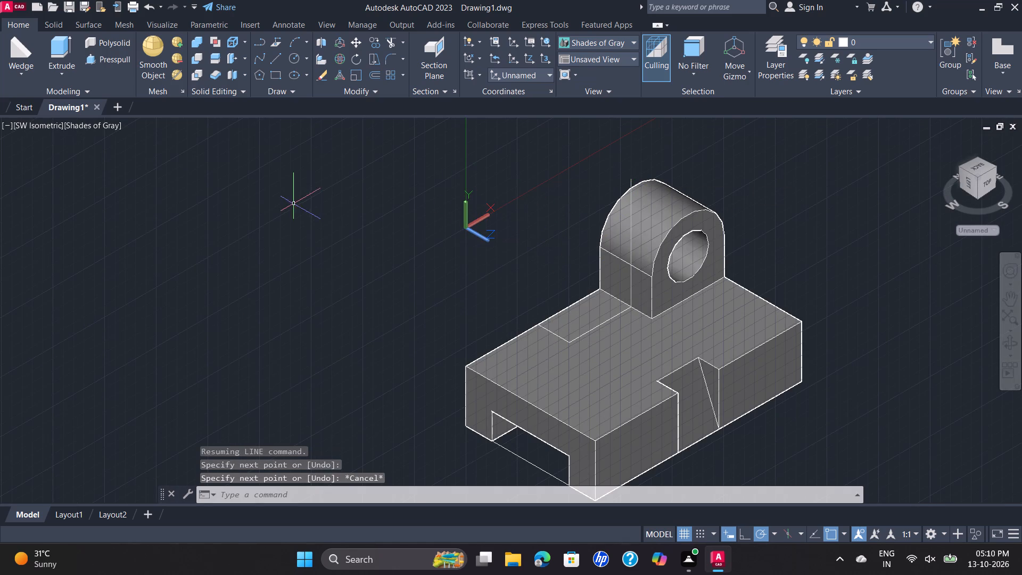
Draw a sloped line about 92 long, at about 49°, from the footprint's front corner away from the support to the vertical line.
{"action": "key", "text": "space"}
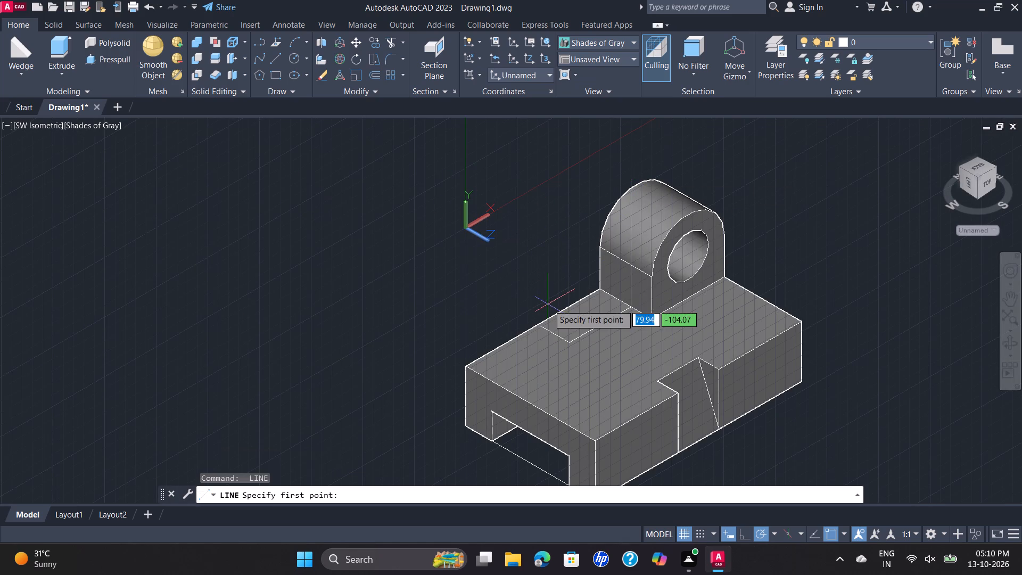
{"action": "left_click", "coordinate": [566, 344]}
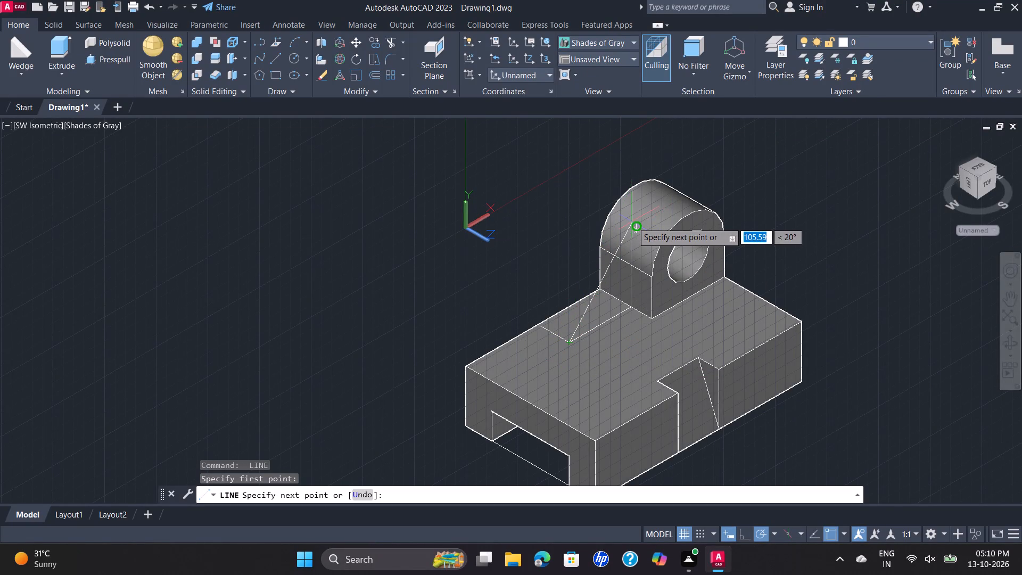
{"action": "scroll", "coordinate": [631, 222], "scroll_direction": "up", "scroll_amount": 2}
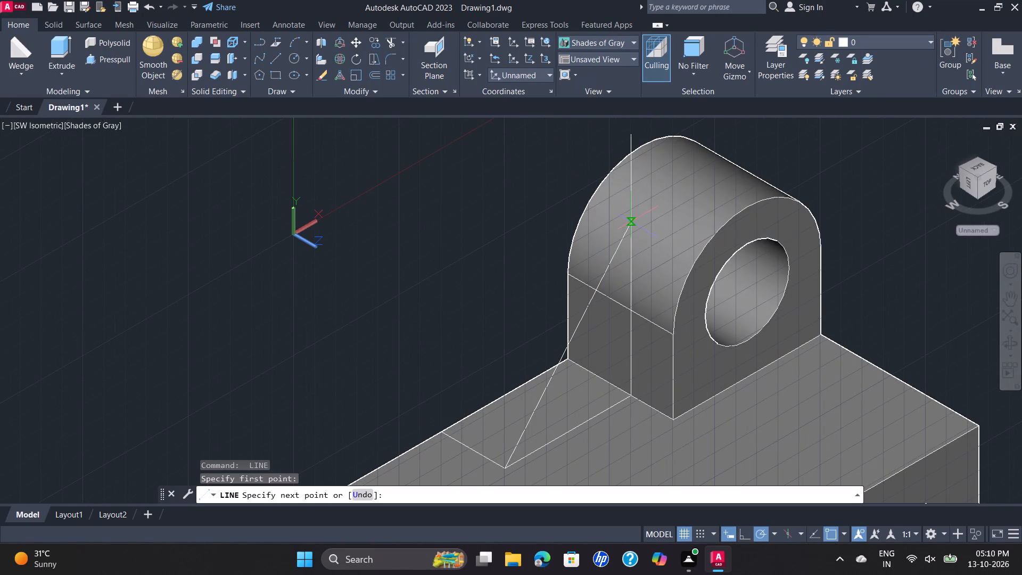
{"action": "scroll", "coordinate": [631, 222], "scroll_direction": "up", "scroll_amount": 3}
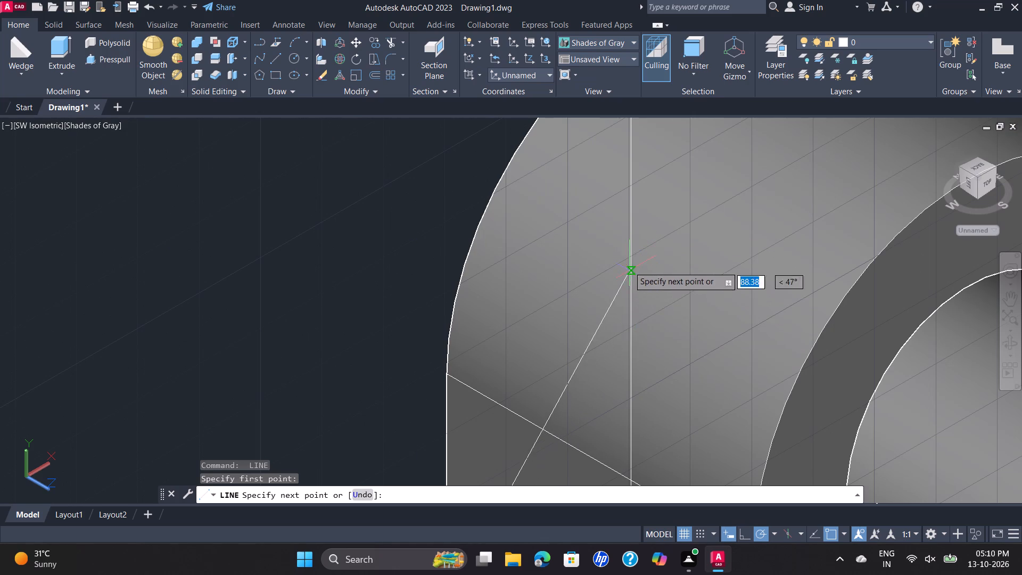
{"action": "scroll", "coordinate": [632, 236], "scroll_direction": "up", "scroll_amount": 2}
{"action": "scroll", "coordinate": [633, 235], "scroll_direction": "down", "scroll_amount": 3}
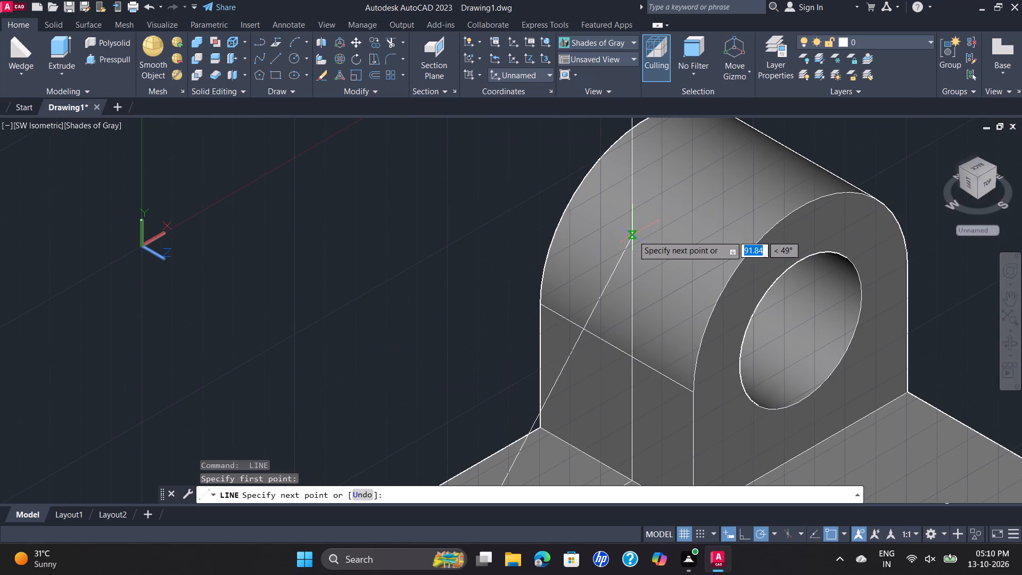
{"action": "scroll", "coordinate": [633, 235], "scroll_direction": "down", "scroll_amount": 2}
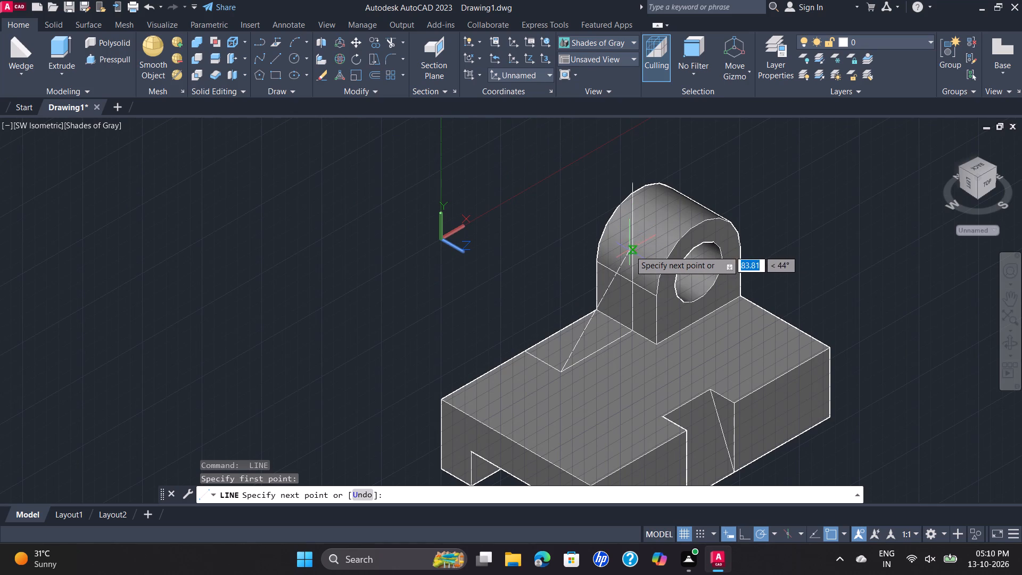
{"action": "scroll", "coordinate": [632, 251], "scroll_direction": "up", "scroll_amount": 3}
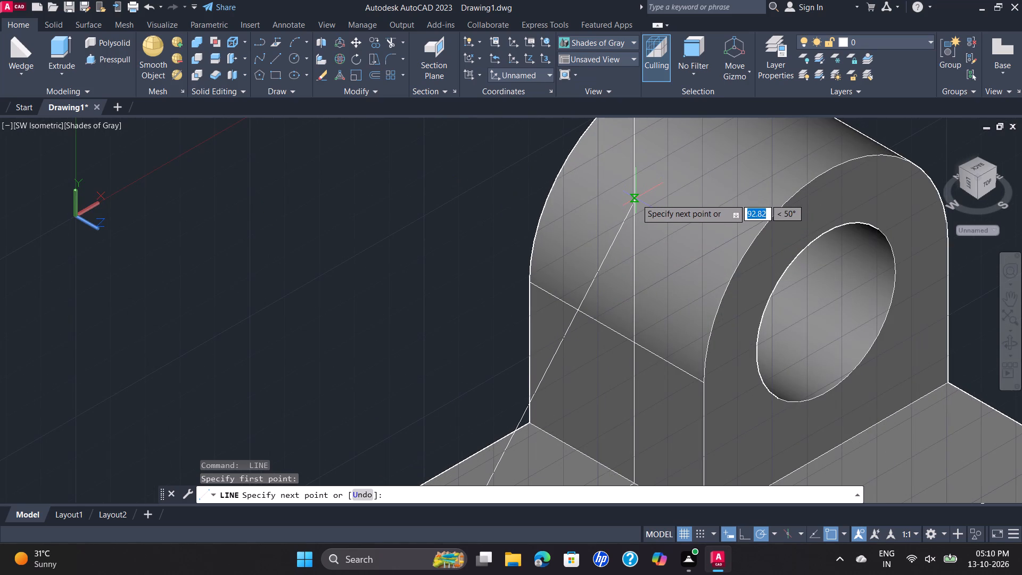
{"action": "left_click", "coordinate": [633, 207]}
{"action": "scroll", "coordinate": [638, 211], "scroll_direction": "down", "scroll_amount": 2}
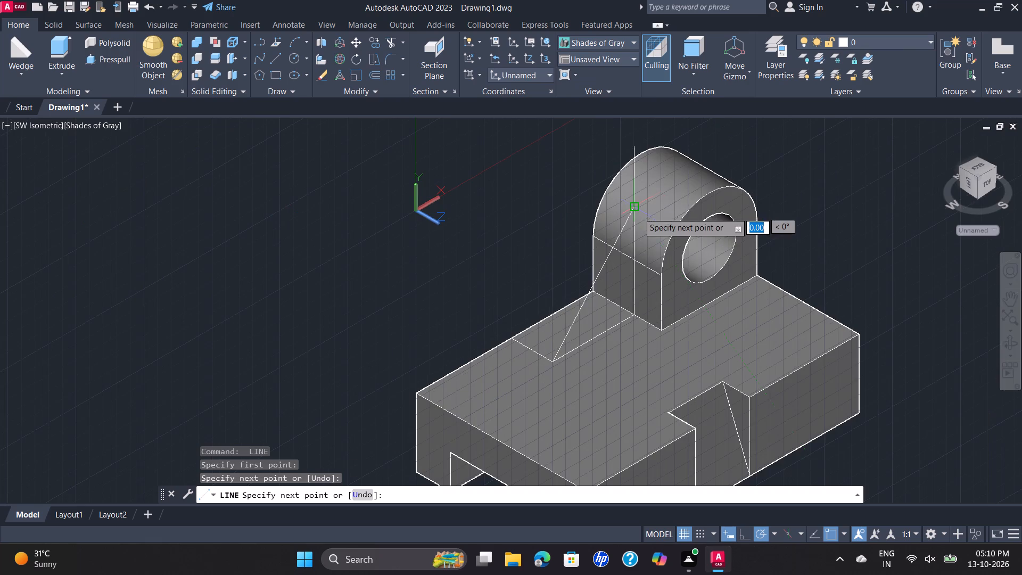
{"action": "key", "text": "Escape"}
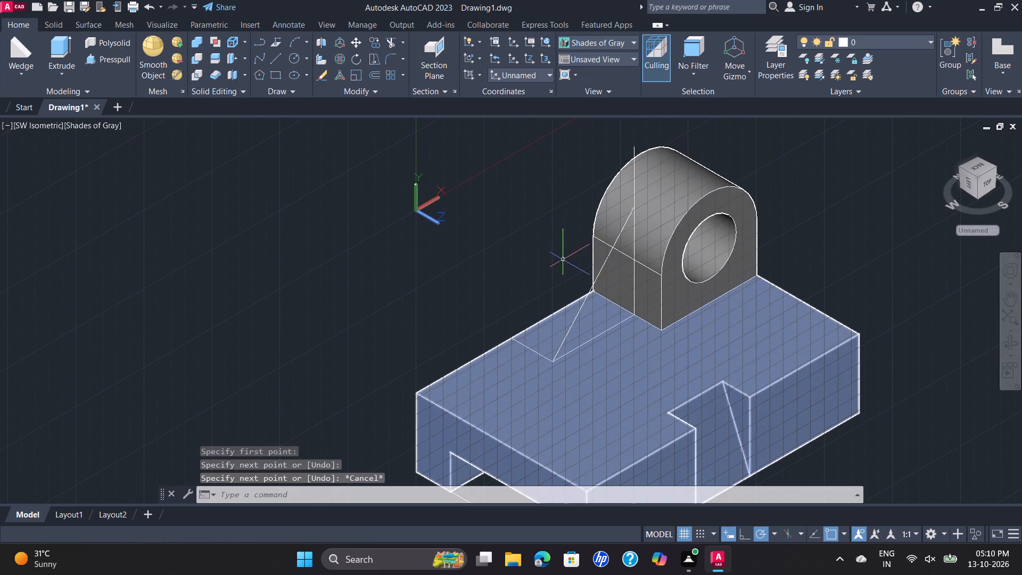
Trim the part of the vertical line that extends above the sloped line.
{"action": "left_click", "coordinate": [393, 45]}
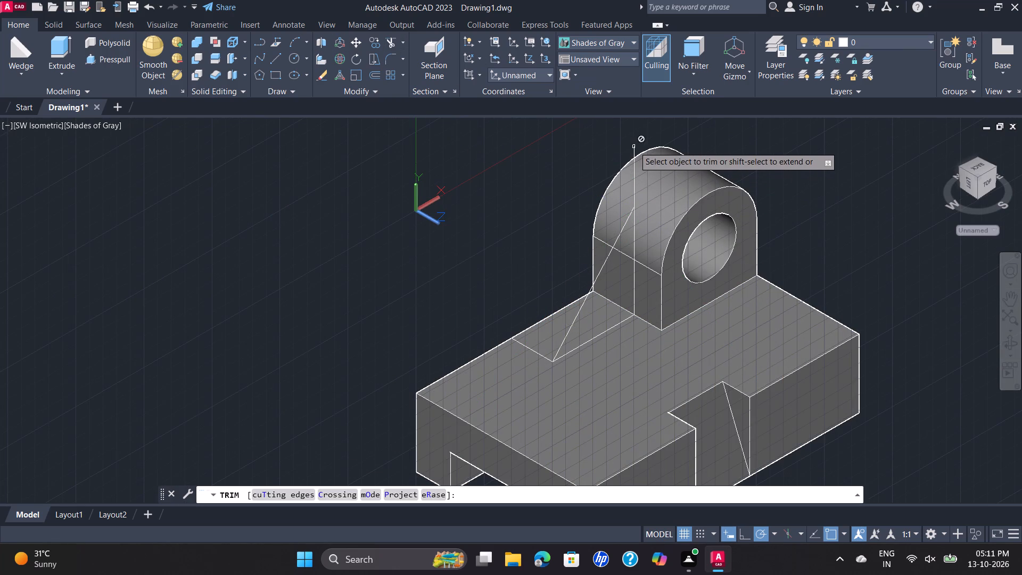
{"action": "scroll", "coordinate": [631, 148], "scroll_direction": "up", "scroll_amount": 3}
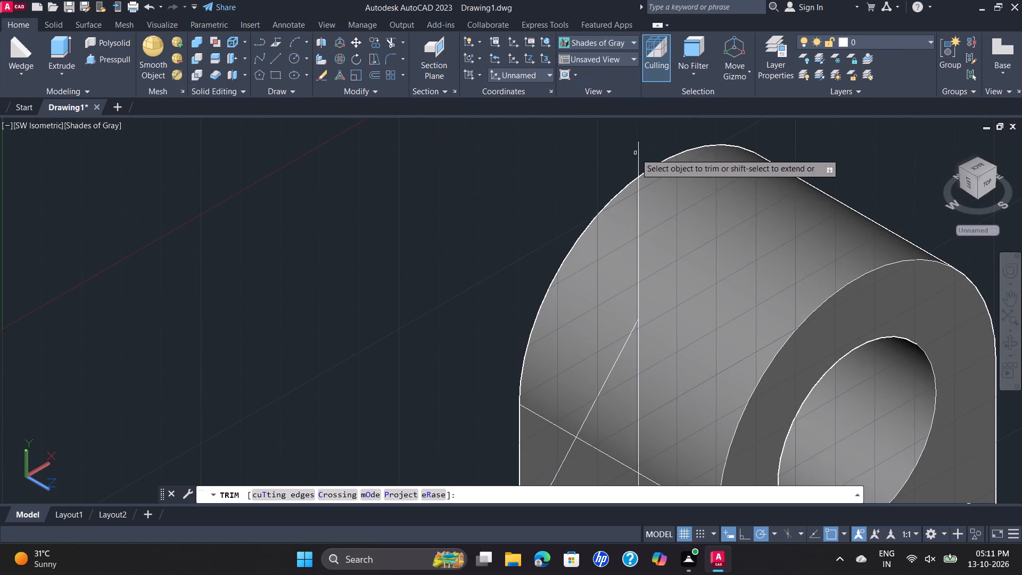
{"action": "left_click", "coordinate": [637, 154]}
{"action": "scroll", "coordinate": [637, 153], "scroll_direction": "down", "scroll_amount": 2}
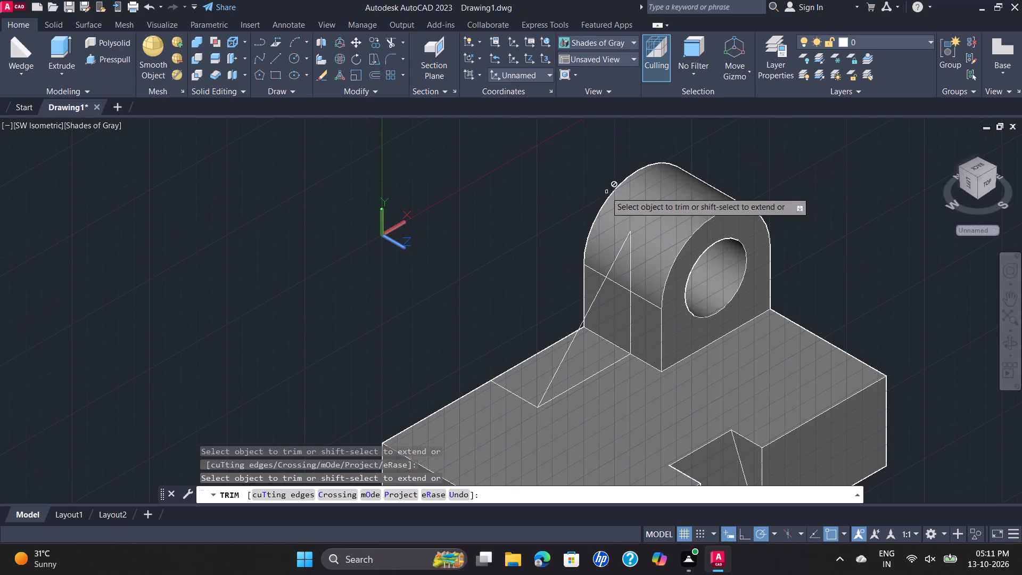
Join the sloped, bottom and vertical lines of the rib's side profile into one polyline.
{"action": "key", "text": "Escape"}
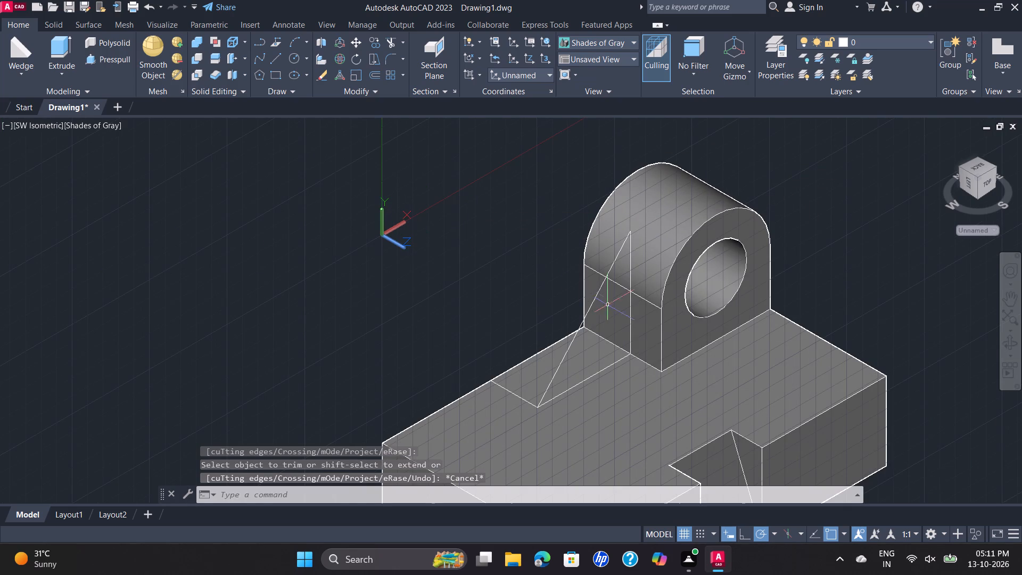
{"action": "left_click", "coordinate": [585, 318]}
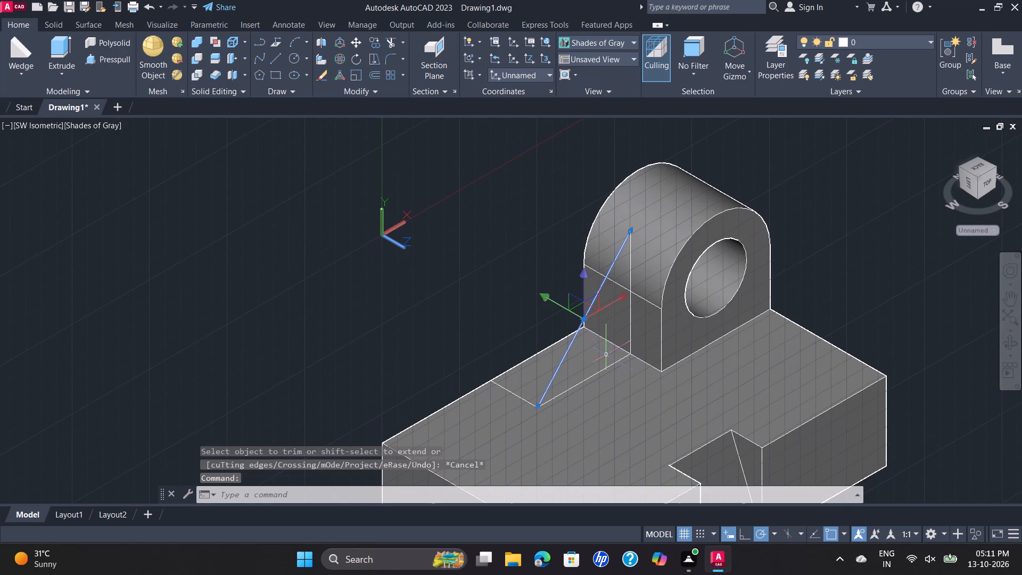
{"action": "left_click", "coordinate": [605, 367]}
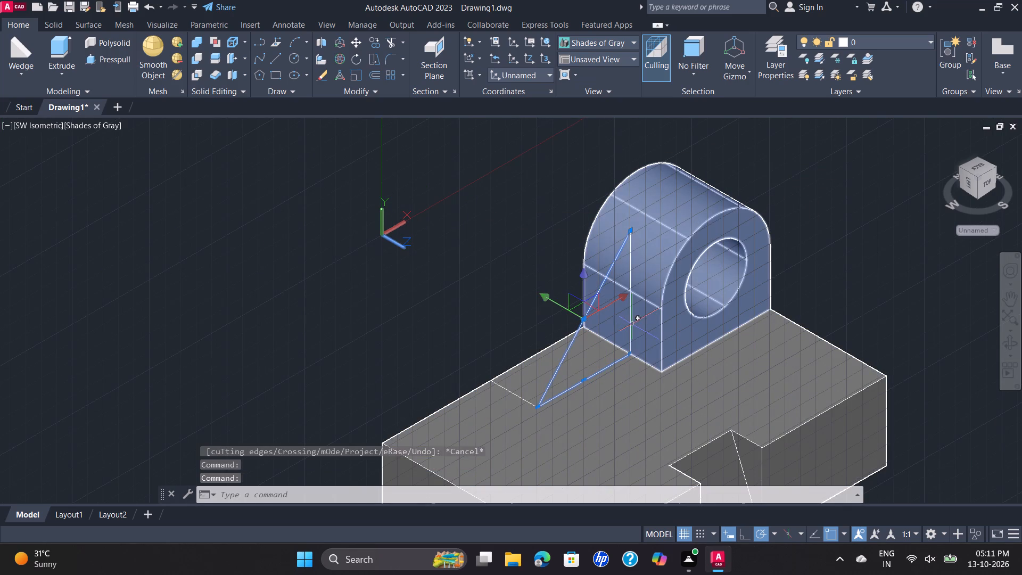
{"action": "left_click", "coordinate": [631, 267]}
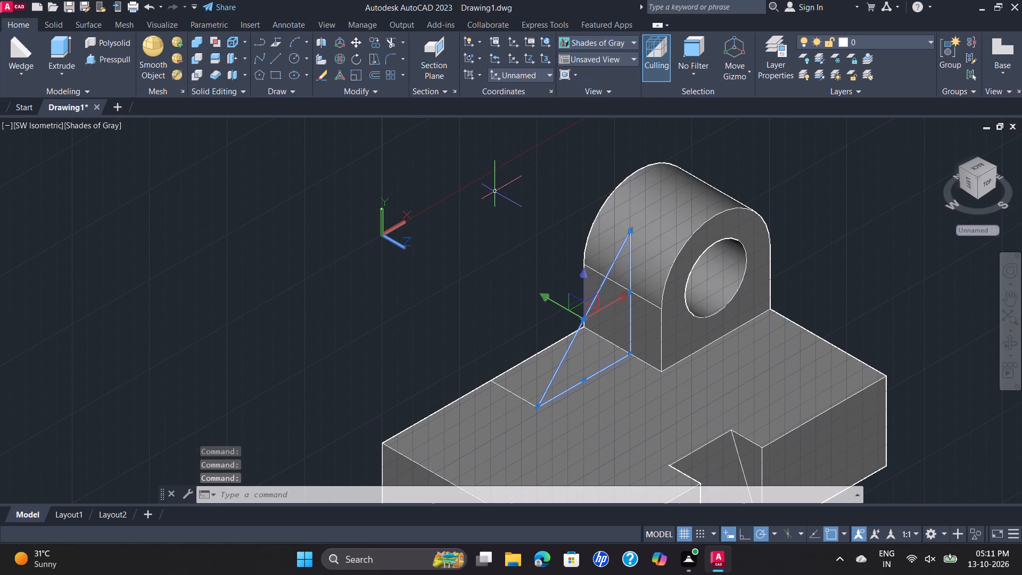
{"action": "key", "text": "j"}
{"action": "key", "text": "Return"}
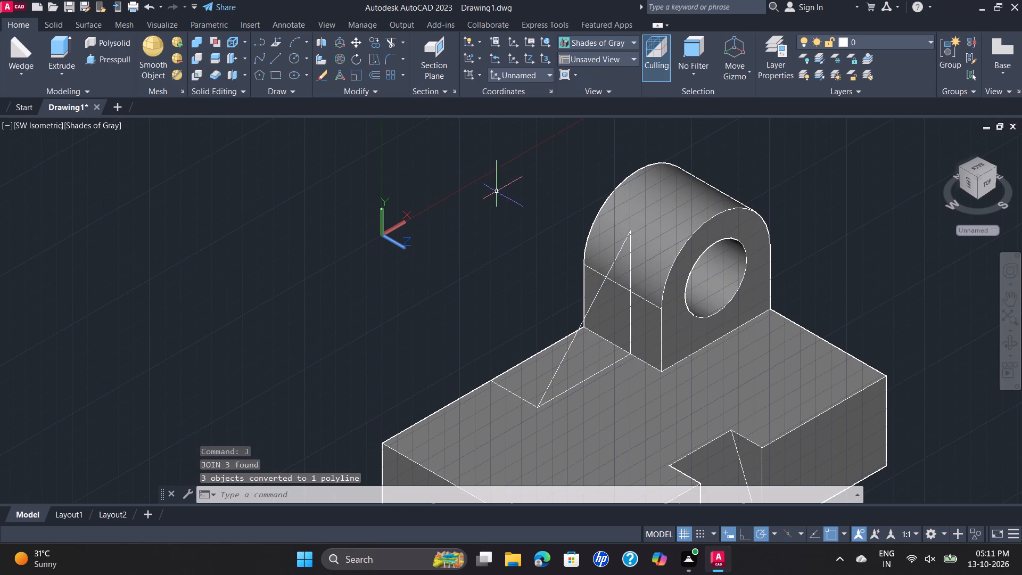
Presspull the triangular area 30 across the support, up to the footprint's far corner, to form the solid rib.
{"action": "left_click", "coordinate": [104, 59]}
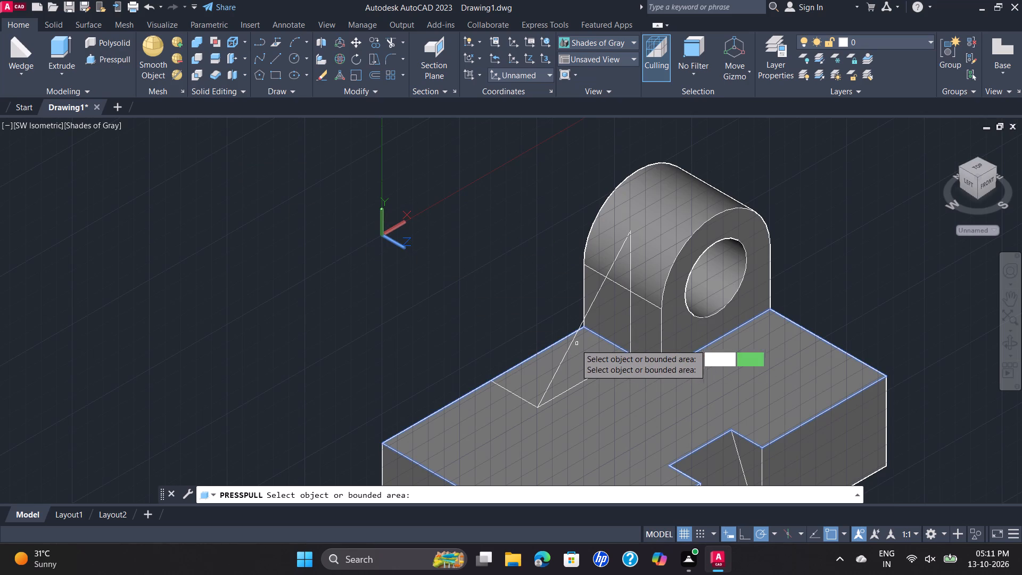
{"action": "left_click", "coordinate": [574, 335]}
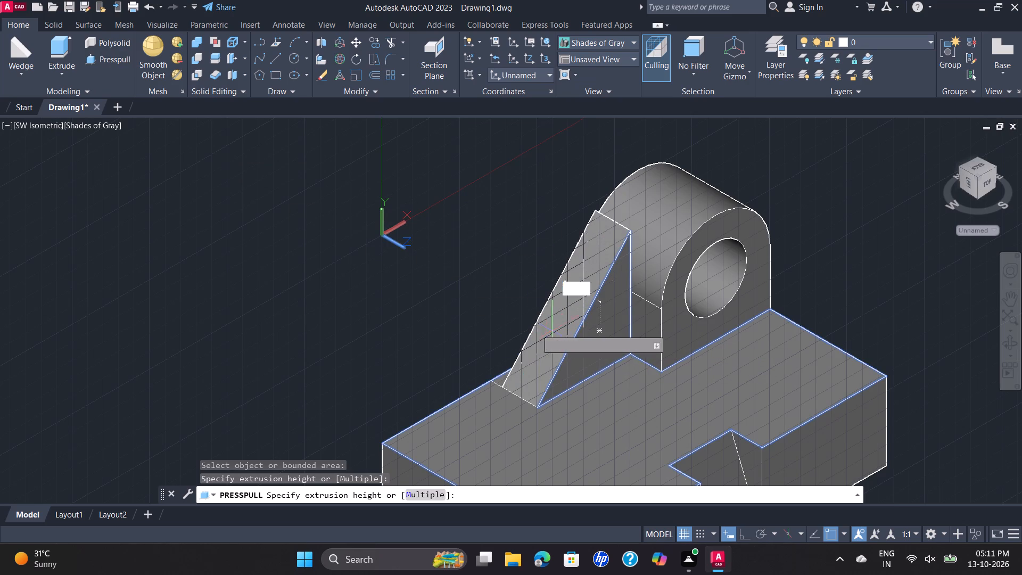
{"action": "left_click", "coordinate": [491, 379]}
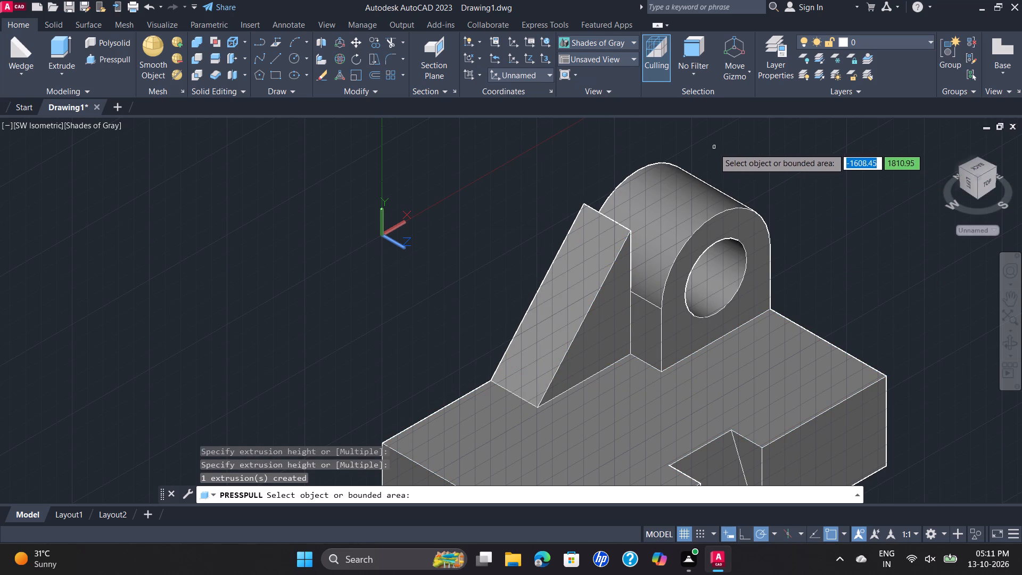
{"action": "scroll", "coordinate": [518, 204], "scroll_direction": "up", "scroll_amount": 1}
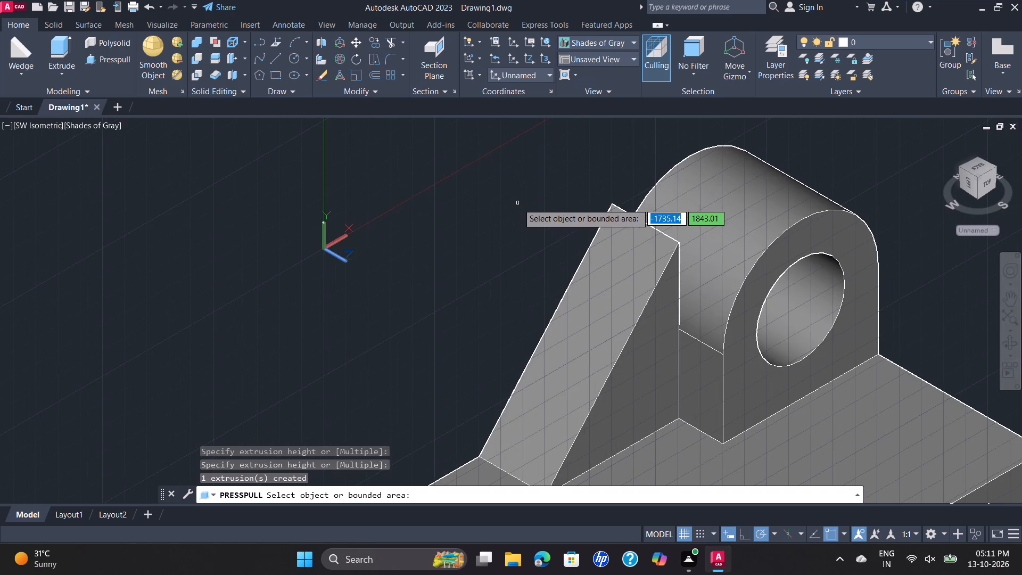
{"action": "scroll", "coordinate": [518, 203], "scroll_direction": "down", "scroll_amount": 1}
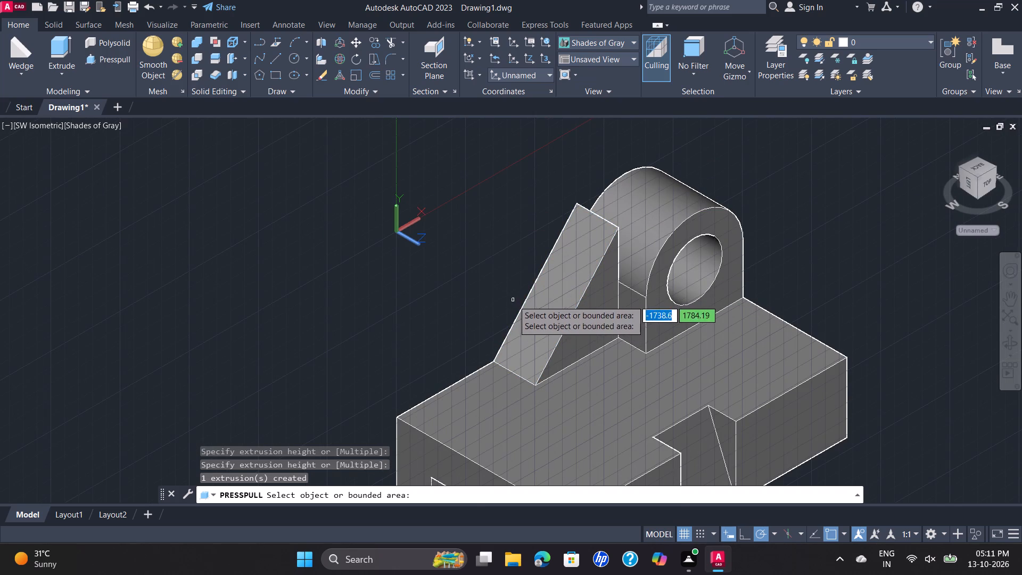
{"action": "key", "text": "Escape"}
Move the rib from its far top corner to the nearest point on the support's rounded edge.
{"action": "left_click", "coordinate": [585, 328]}
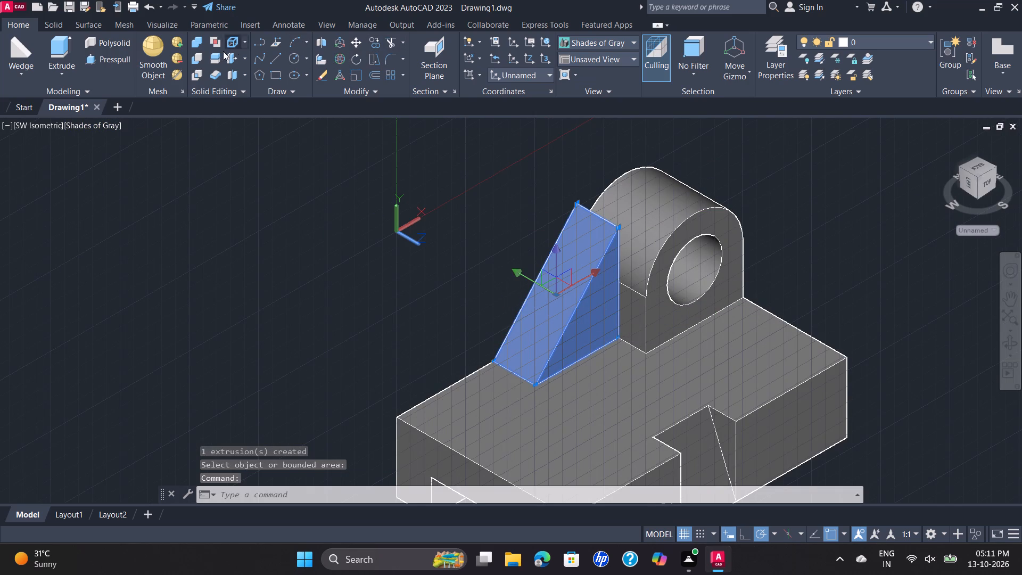
{"action": "left_click", "coordinate": [351, 43]}
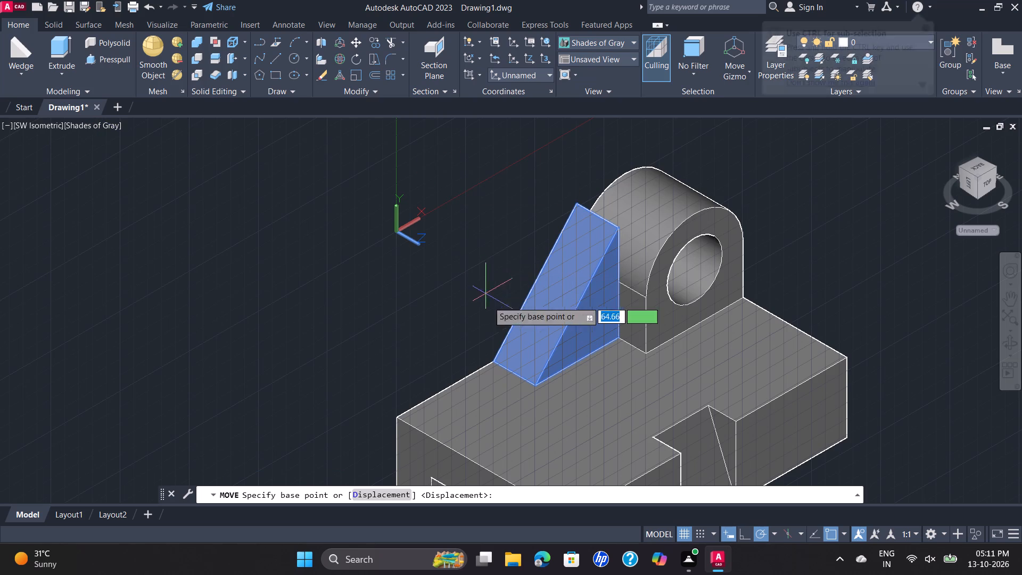
{"action": "left_click", "coordinate": [581, 204]}
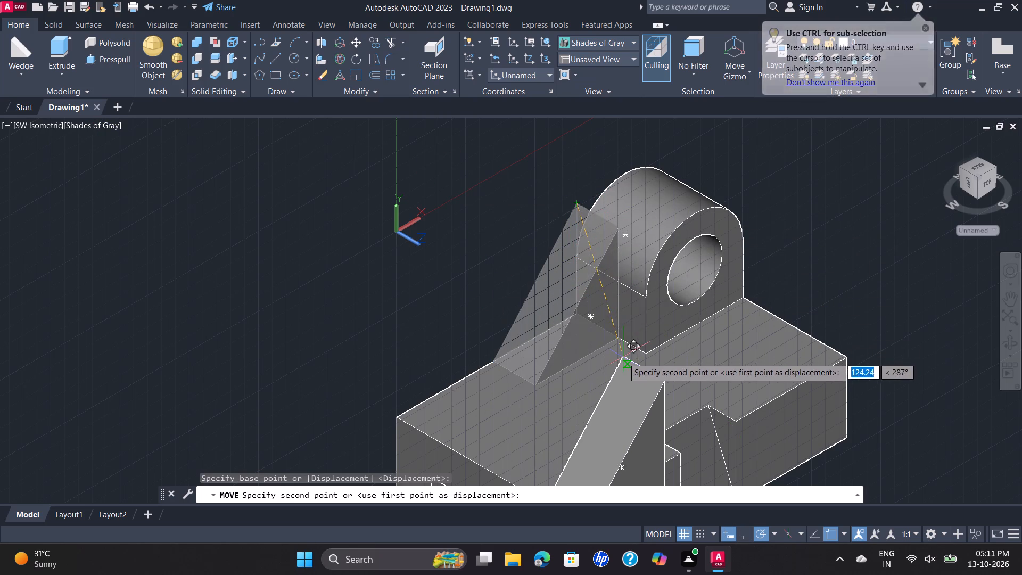
{"action": "left_click", "coordinate": [589, 217]}
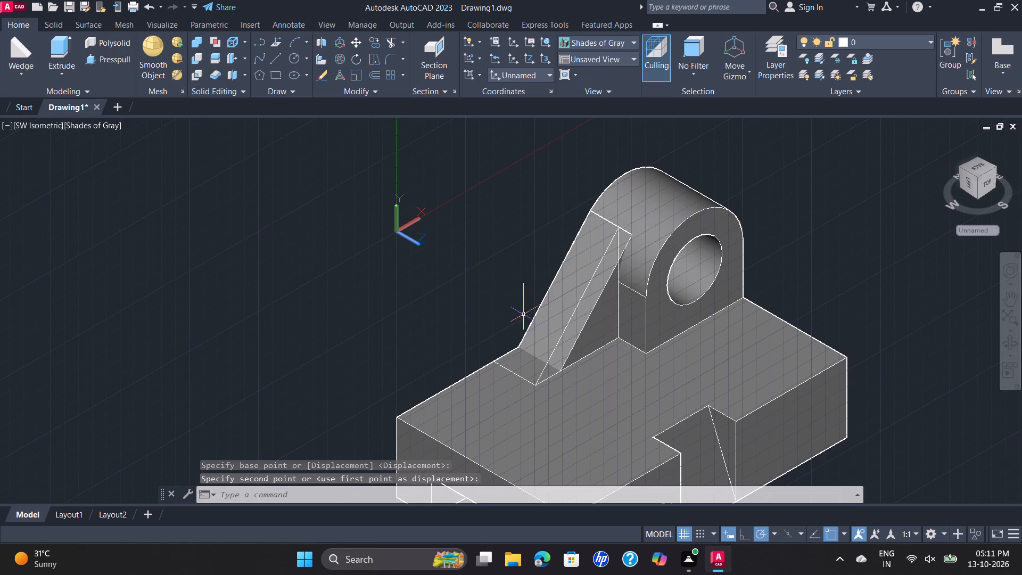
Move the rib about 18 horizontally away from the support, placing its lower front corner at the triangular profile's outer corner.
{"action": "scroll", "coordinate": [631, 266], "scroll_direction": "up", "scroll_amount": 2}
{"action": "scroll", "coordinate": [627, 262], "scroll_direction": "down", "scroll_amount": 1}
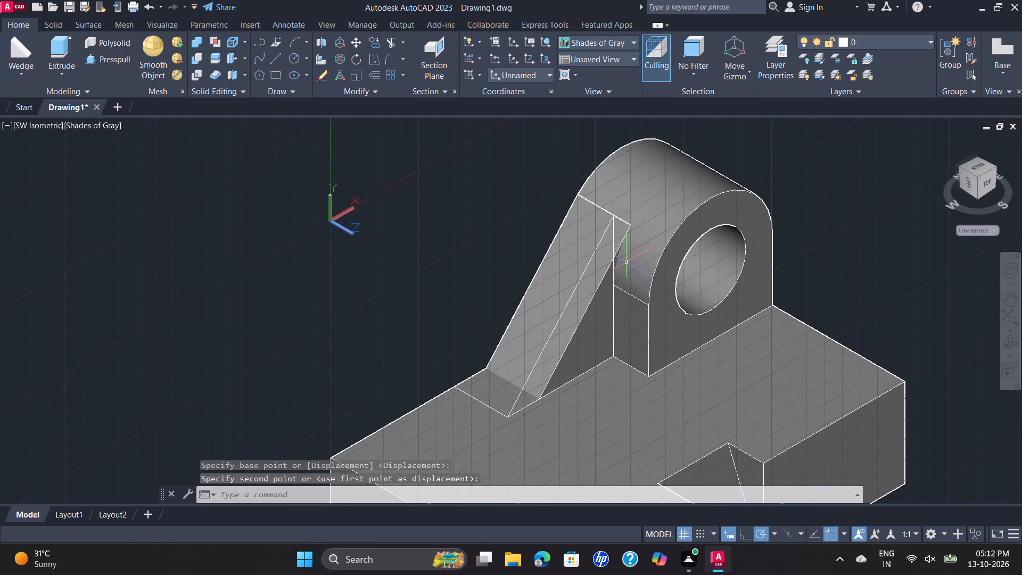
{"action": "scroll", "coordinate": [625, 264], "scroll_direction": "up", "scroll_amount": 1}
{"action": "scroll", "coordinate": [625, 264], "scroll_direction": "down", "scroll_amount": 1}
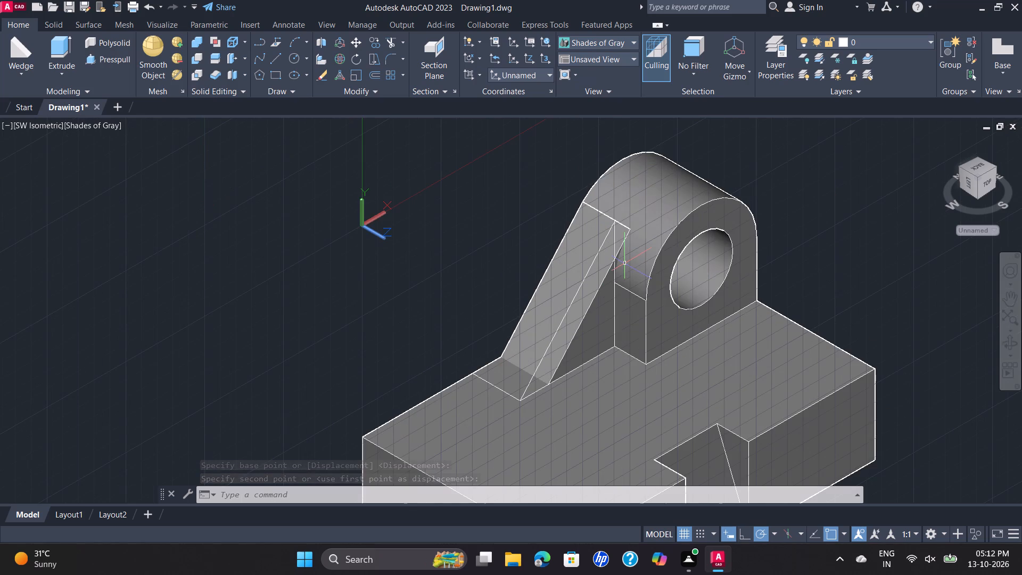
{"action": "middle_click_drag", "start_coordinate": [735, 262], "coordinate": [732, 261], "text": "shift"}
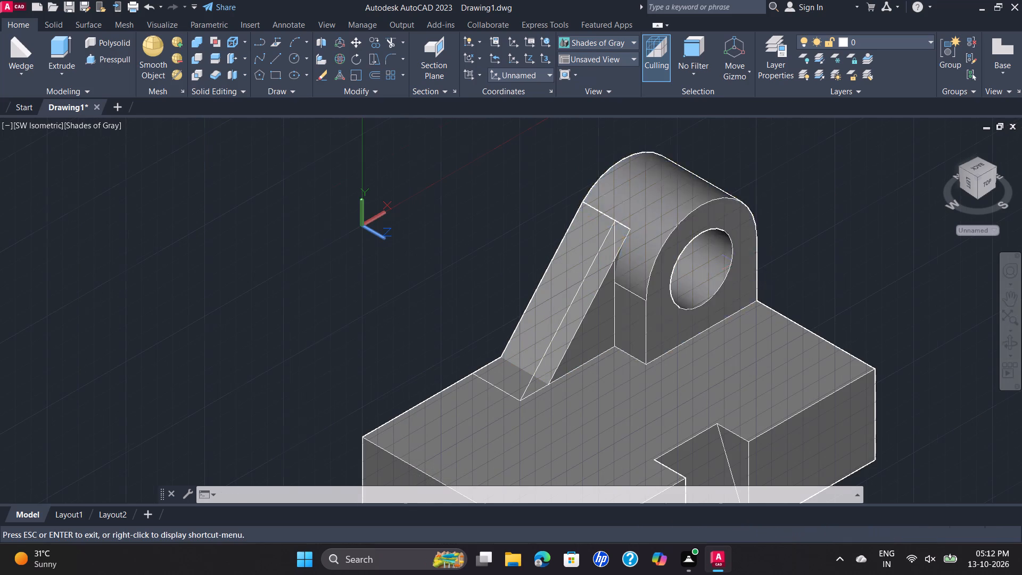
{"action": "middle_click_drag", "start_coordinate": [732, 261], "coordinate": [716, 257], "text": "shift"}
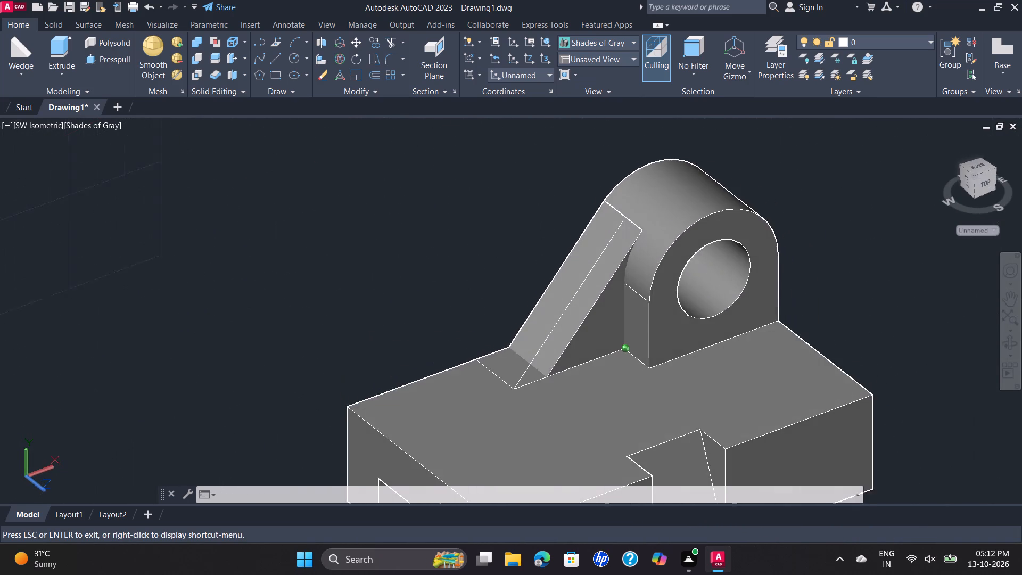
{"action": "middle_click_drag", "start_coordinate": [716, 257], "coordinate": [716, 255], "text": "shift"}
{"action": "scroll", "coordinate": [815, 248], "scroll_direction": "down", "scroll_amount": 1}
{"action": "middle_click_drag", "start_coordinate": [815, 248], "coordinate": [775, 250], "text": "shift"}
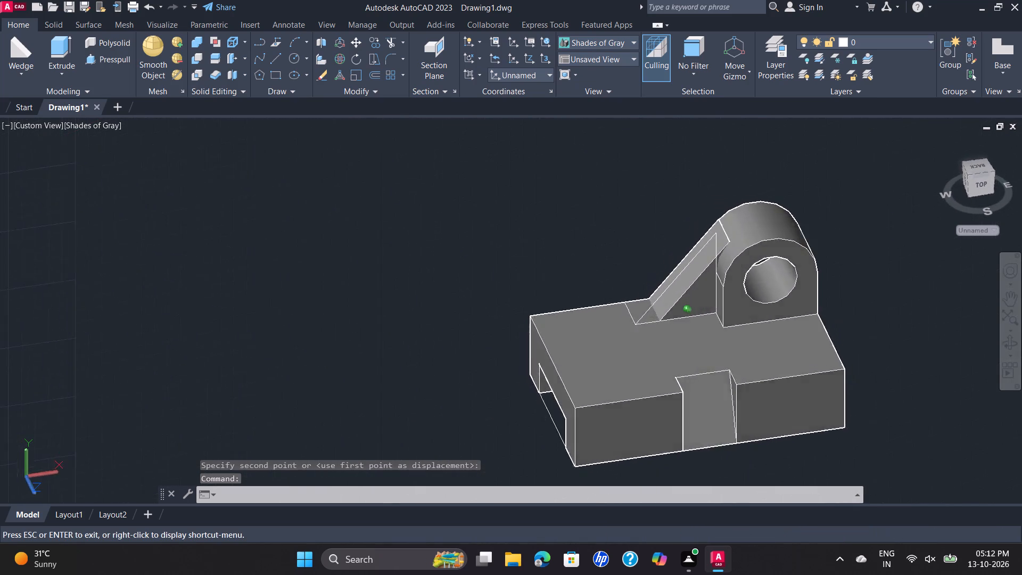
{"action": "middle_click_drag", "start_coordinate": [775, 250], "coordinate": [756, 237], "text": "shift"}
{"action": "left_click", "coordinate": [706, 308]}
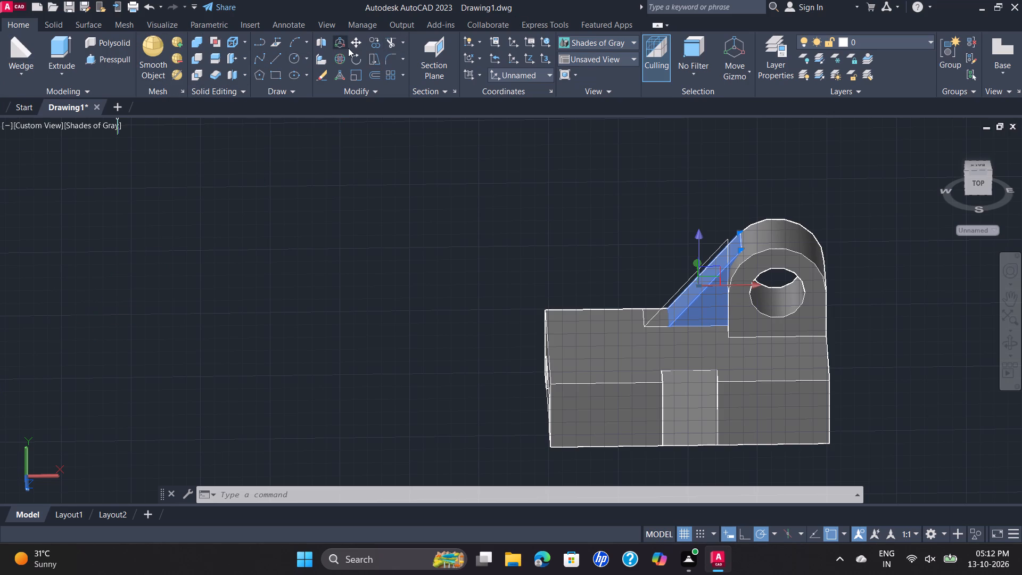
{"action": "left_click", "coordinate": [361, 45]}
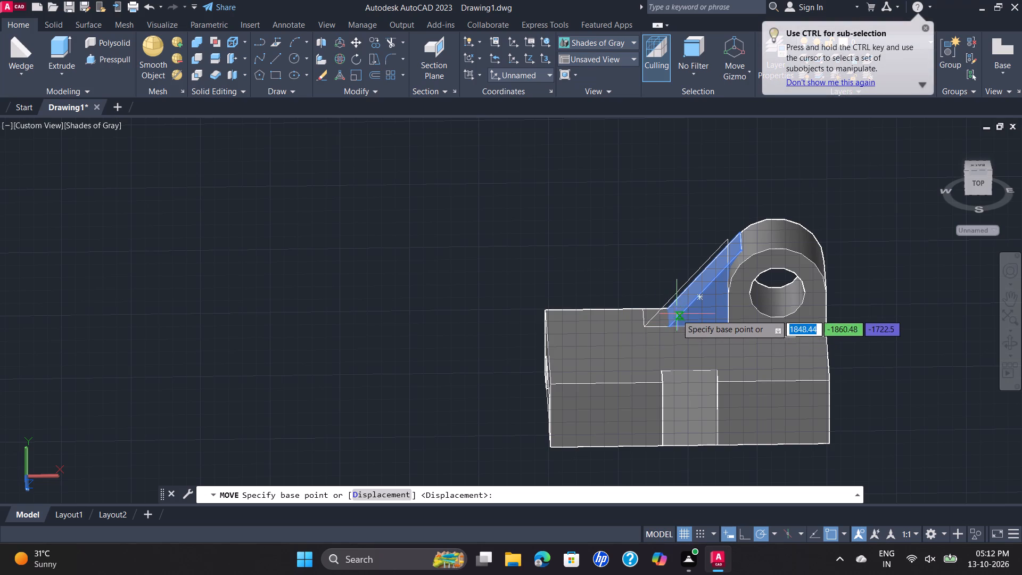
{"action": "left_click", "coordinate": [673, 324]}
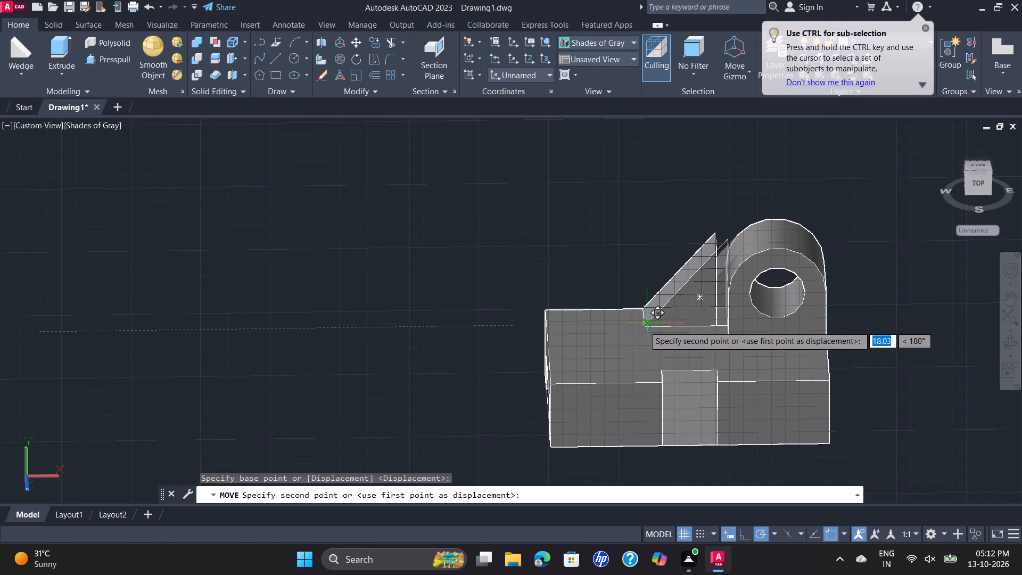
{"action": "left_click", "coordinate": [644, 326]}
Delete the leftover triangular profile polyline beside the support.
{"action": "scroll", "coordinate": [727, 244], "scroll_direction": "up", "scroll_amount": 2}
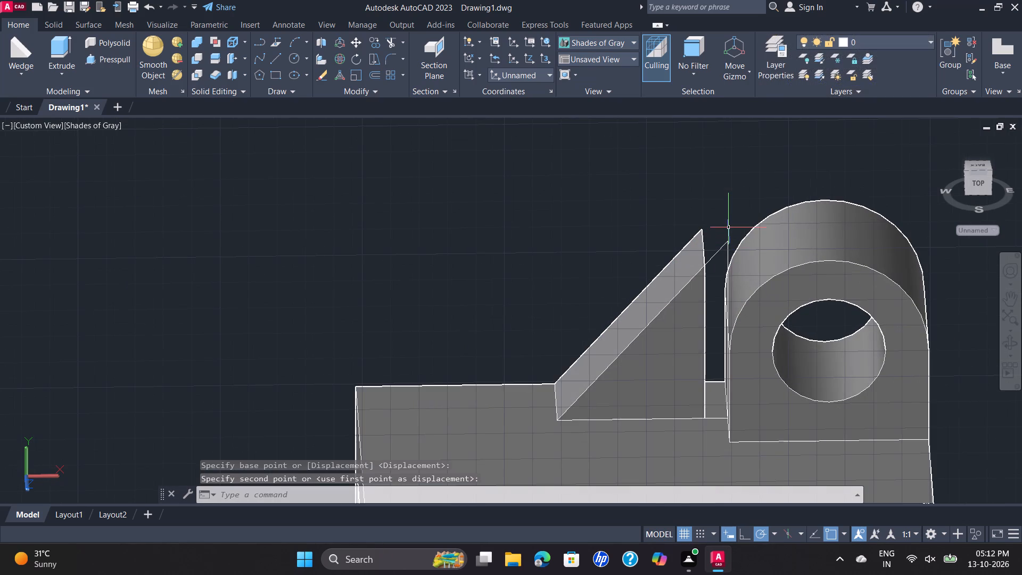
{"action": "scroll", "coordinate": [728, 228], "scroll_direction": "up", "scroll_amount": 2}
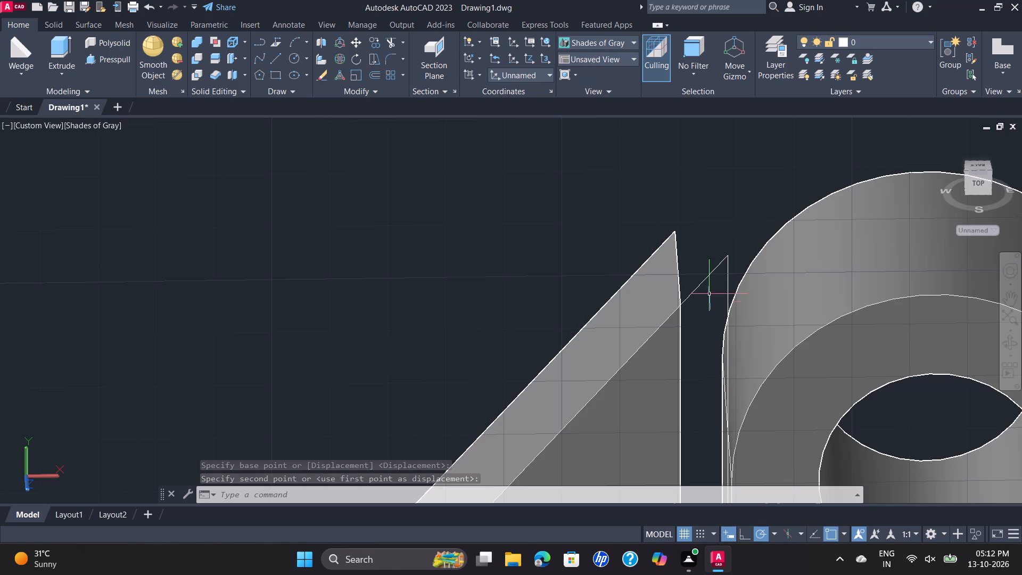
{"action": "left_click", "coordinate": [712, 270]}
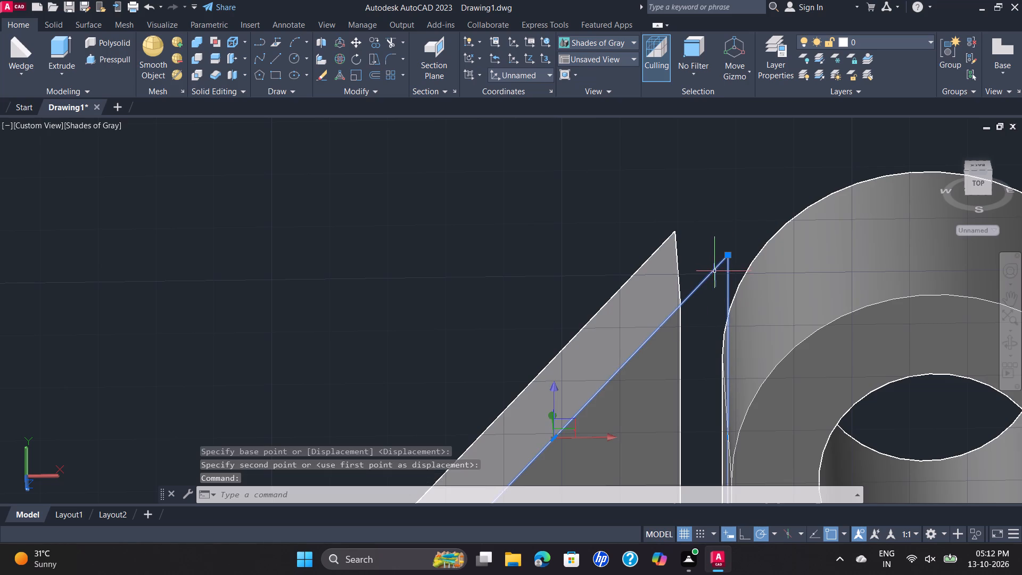
{"action": "scroll", "coordinate": [751, 276], "scroll_direction": "down", "scroll_amount": 2}
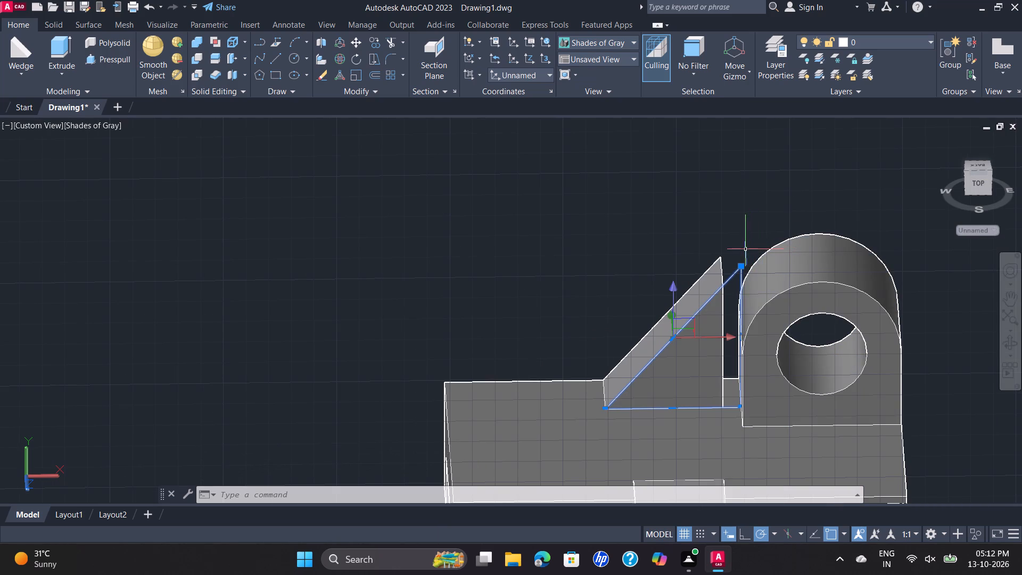
{"action": "key", "text": "Delete"}
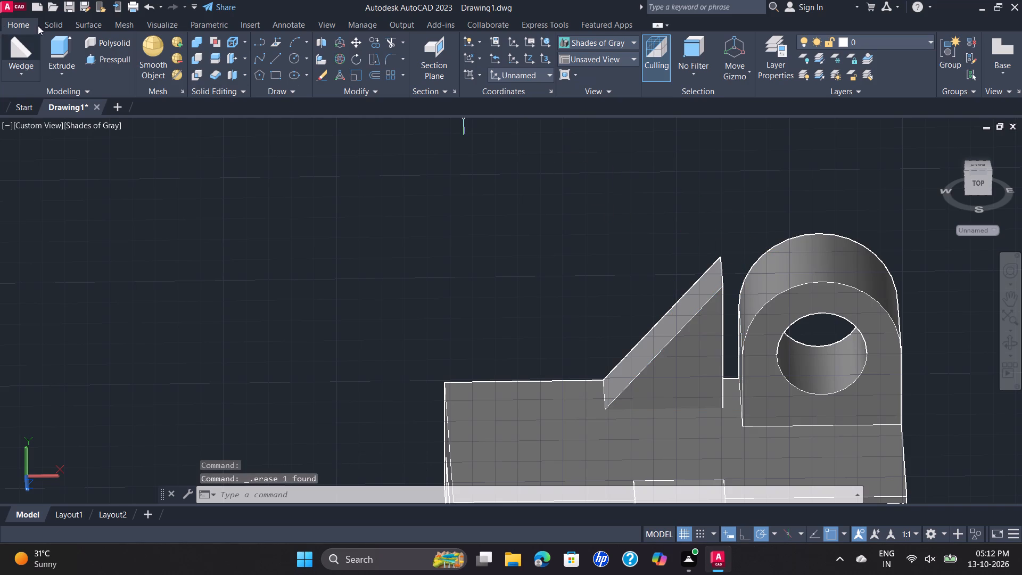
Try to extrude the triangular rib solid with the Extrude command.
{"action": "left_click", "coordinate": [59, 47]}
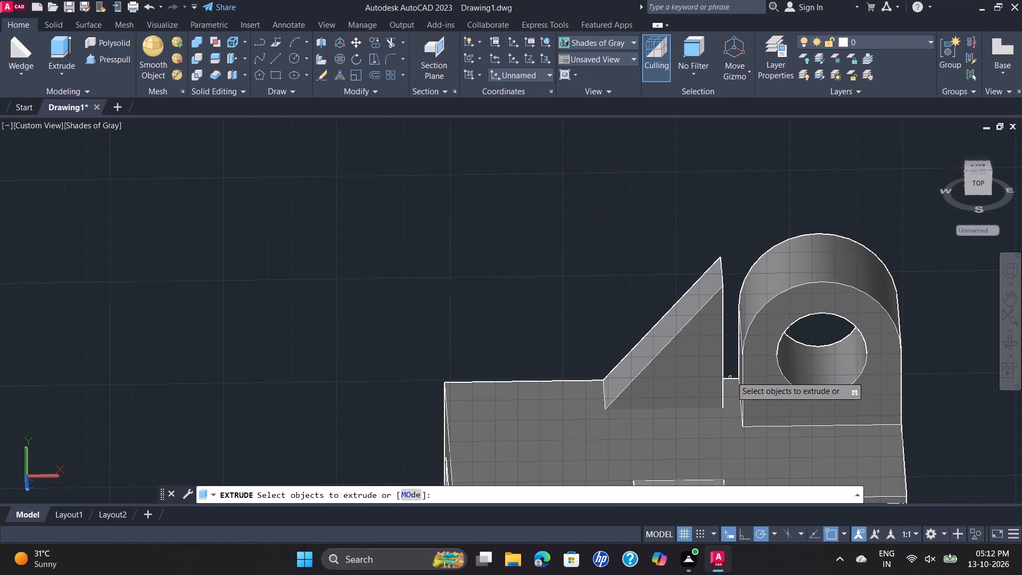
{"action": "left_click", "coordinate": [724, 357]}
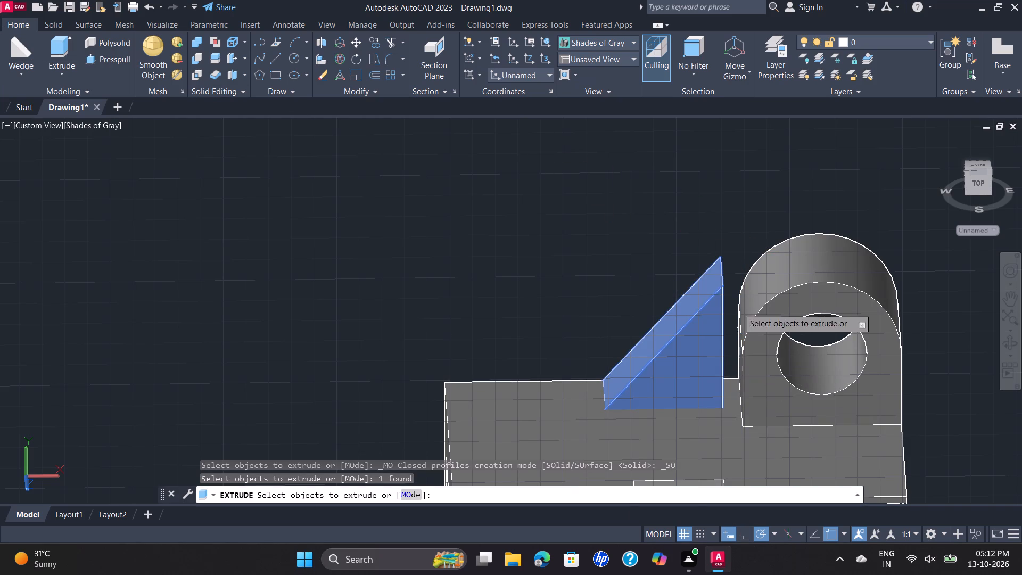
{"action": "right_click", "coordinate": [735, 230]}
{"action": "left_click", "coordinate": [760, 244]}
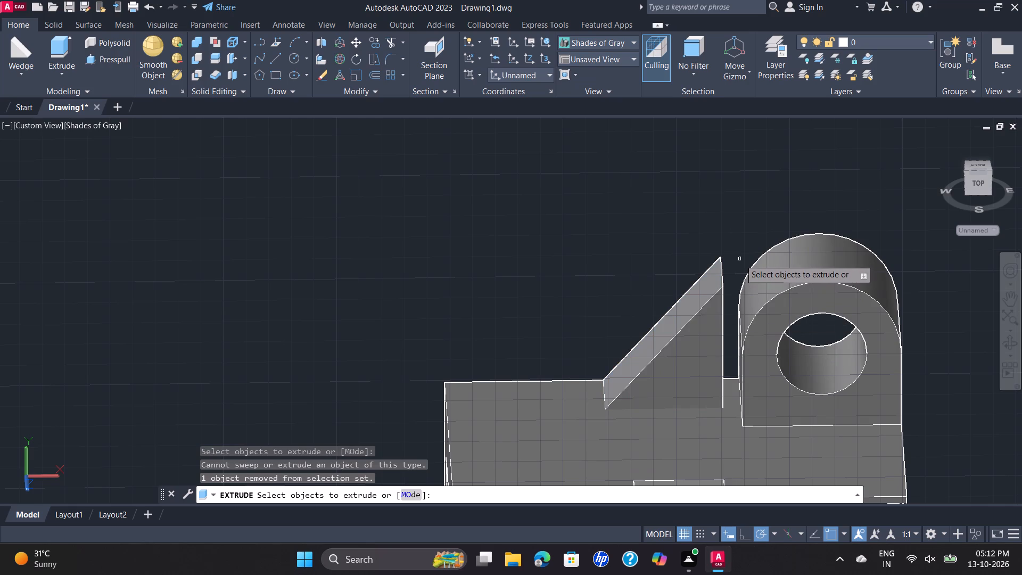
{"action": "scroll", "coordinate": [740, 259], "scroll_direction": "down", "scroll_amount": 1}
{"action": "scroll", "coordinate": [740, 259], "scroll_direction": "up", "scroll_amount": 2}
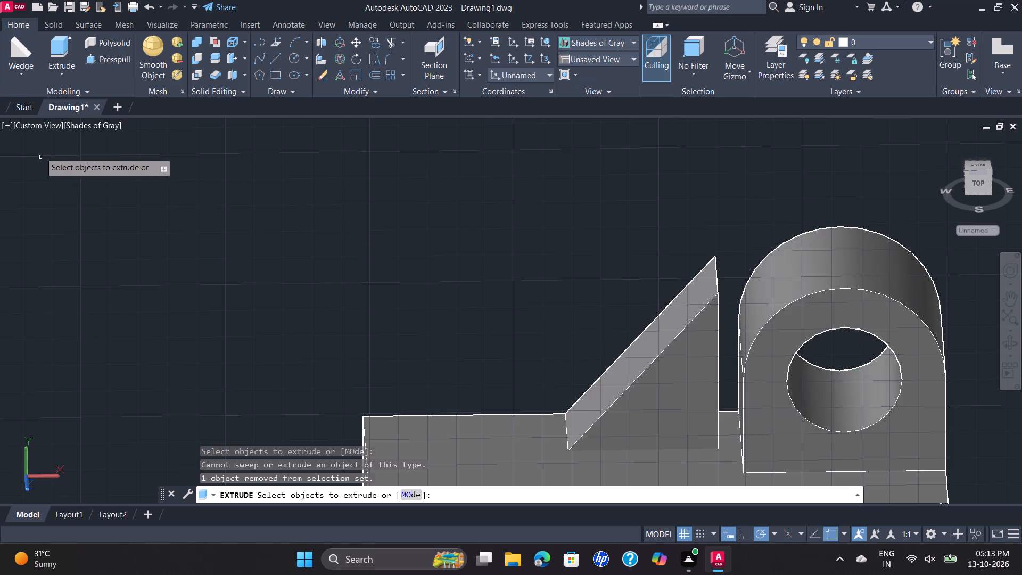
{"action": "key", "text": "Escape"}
Switch the model to the SE Isometric view.
{"action": "left_click", "coordinate": [35, 125]}
{"action": "key", "text": "Escape"}
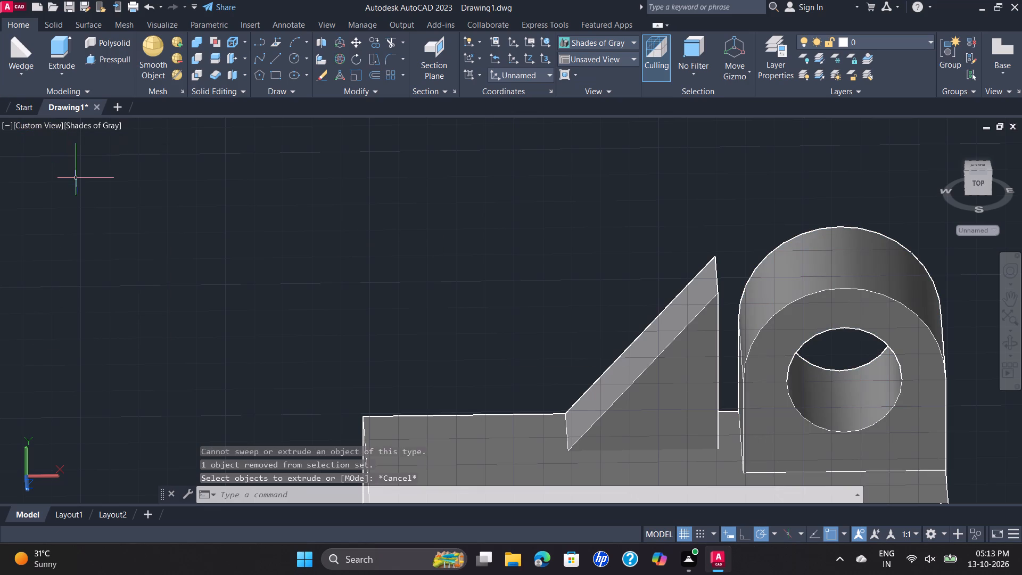
{"action": "left_click", "coordinate": [29, 133]}
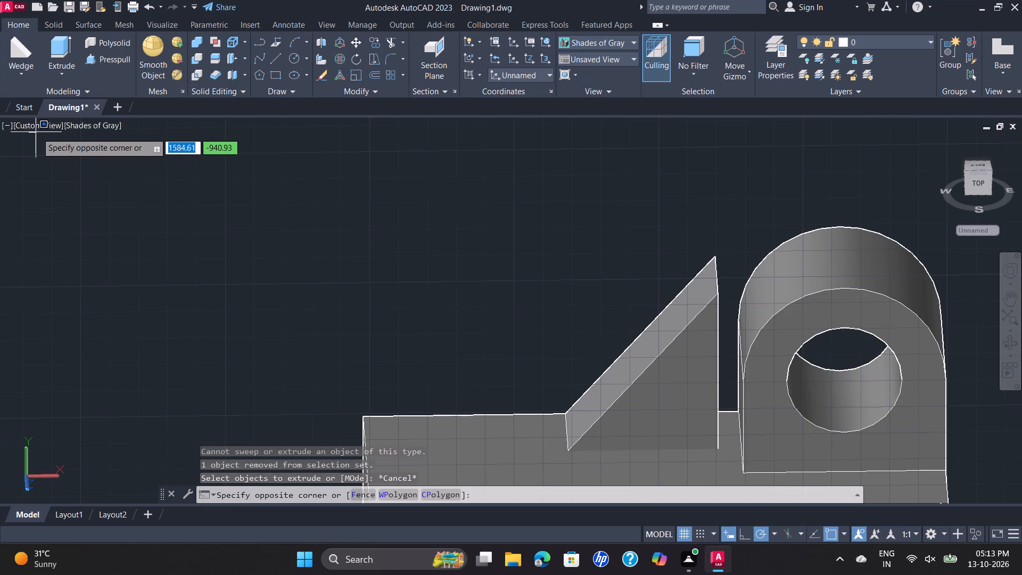
{"action": "left_click", "coordinate": [38, 130]}
{"action": "left_click", "coordinate": [38, 129]}
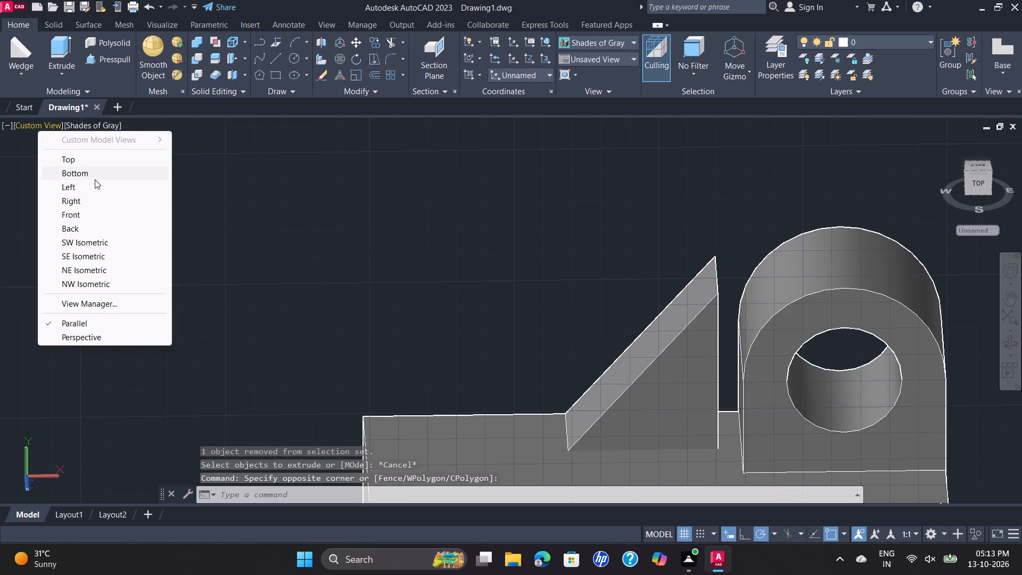
{"action": "left_click", "coordinate": [112, 261]}
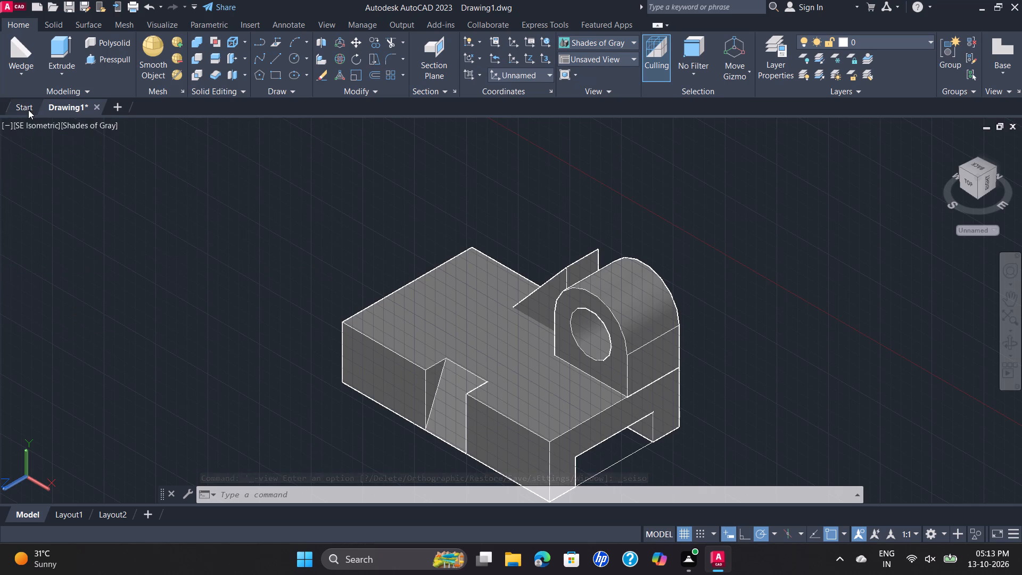
In the SW Isometric view, delete the triangular rib solid beside the support.
{"action": "left_click", "coordinate": [21, 129]}
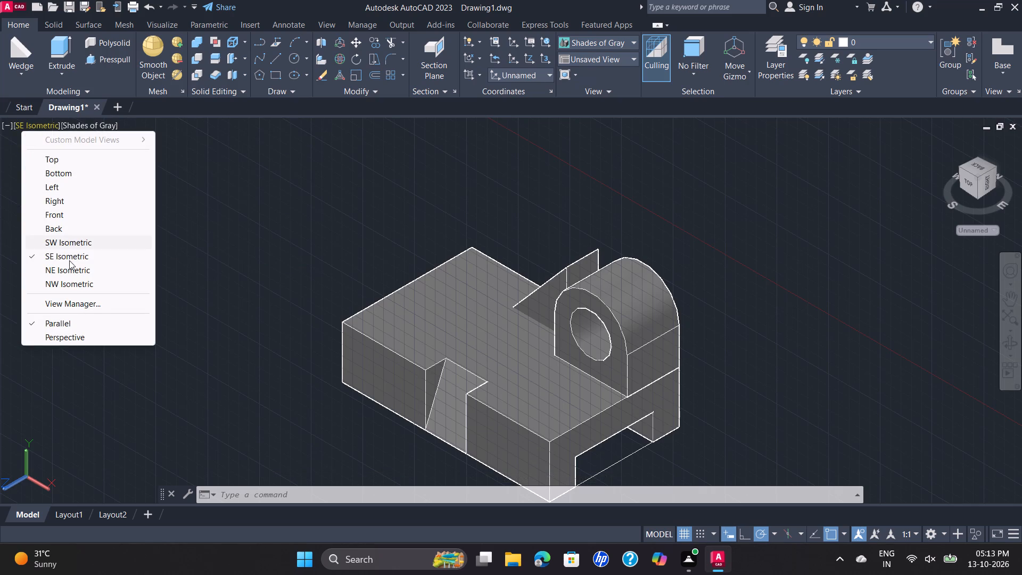
{"action": "left_click", "coordinate": [65, 239]}
{"action": "scroll", "coordinate": [505, 220], "scroll_direction": "up", "scroll_amount": 1}
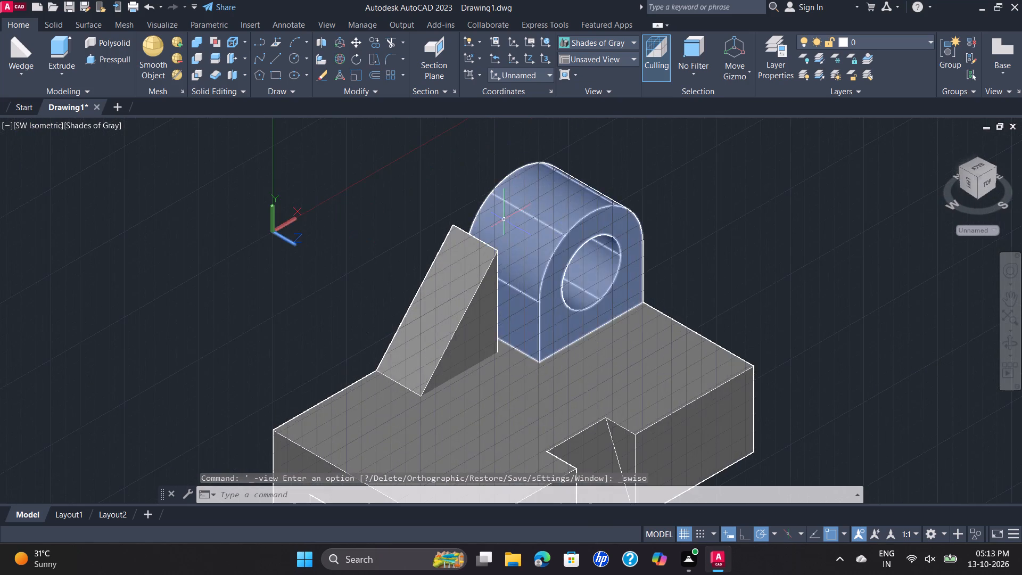
{"action": "scroll", "coordinate": [504, 220], "scroll_direction": "up", "scroll_amount": 3}
{"action": "scroll", "coordinate": [499, 221], "scroll_direction": "down", "scroll_amount": 2}
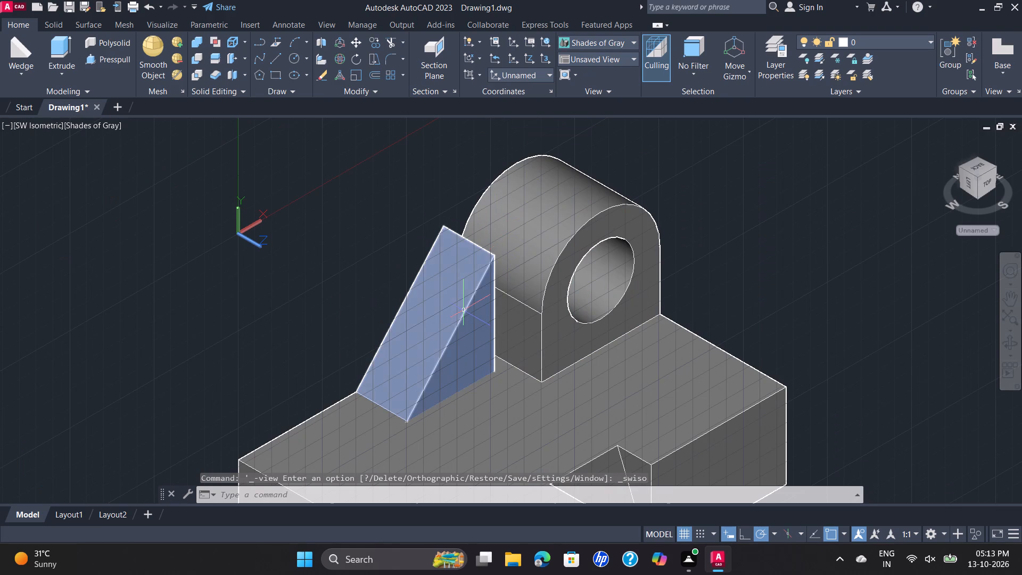
{"action": "left_click", "coordinate": [463, 310]}
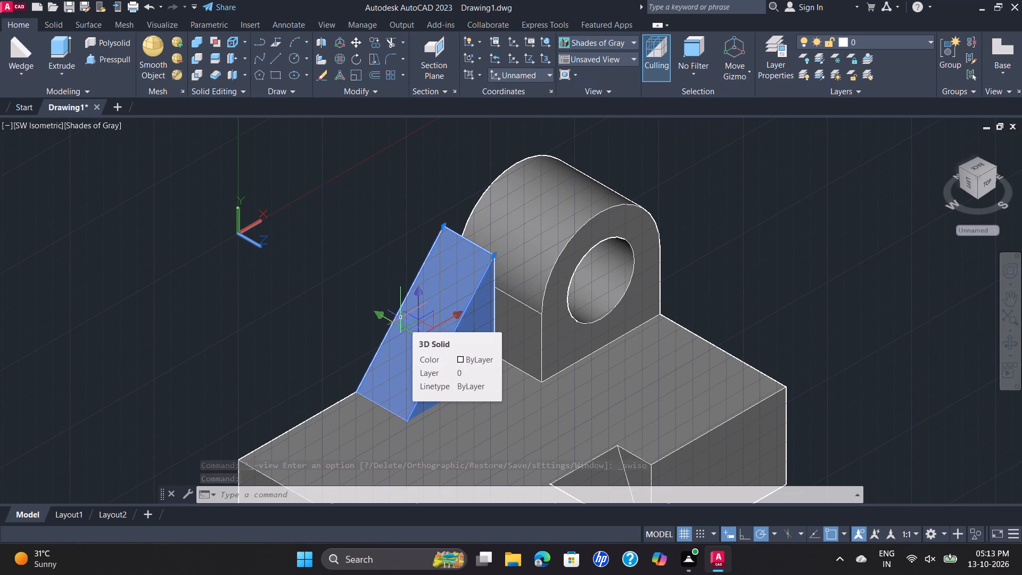
{"action": "key", "text": "Delete"}
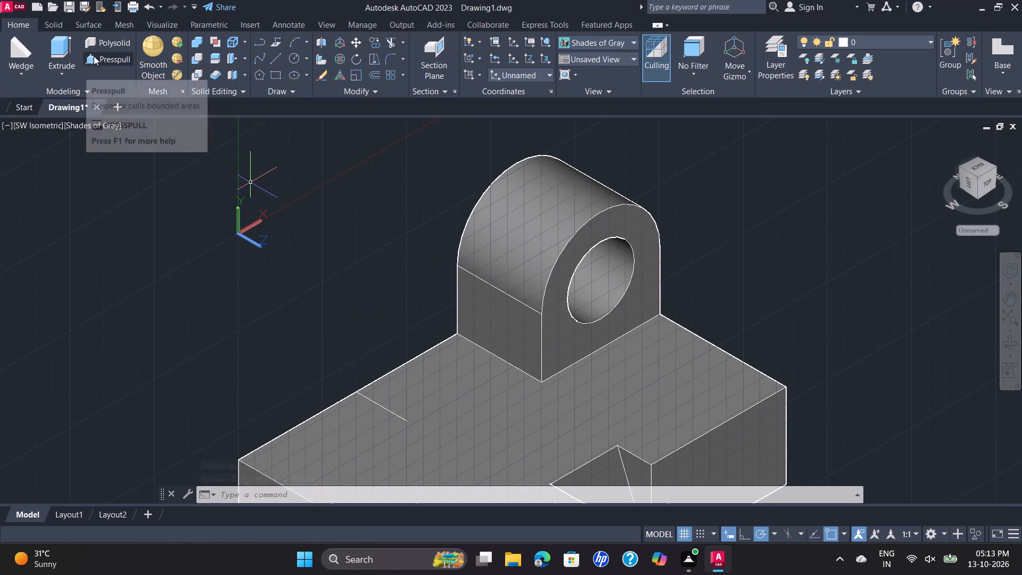
Draw a sloping line about 81 long from the short line's end on the base edge up to the support's rear arc.
{"action": "left_click", "coordinate": [273, 58]}
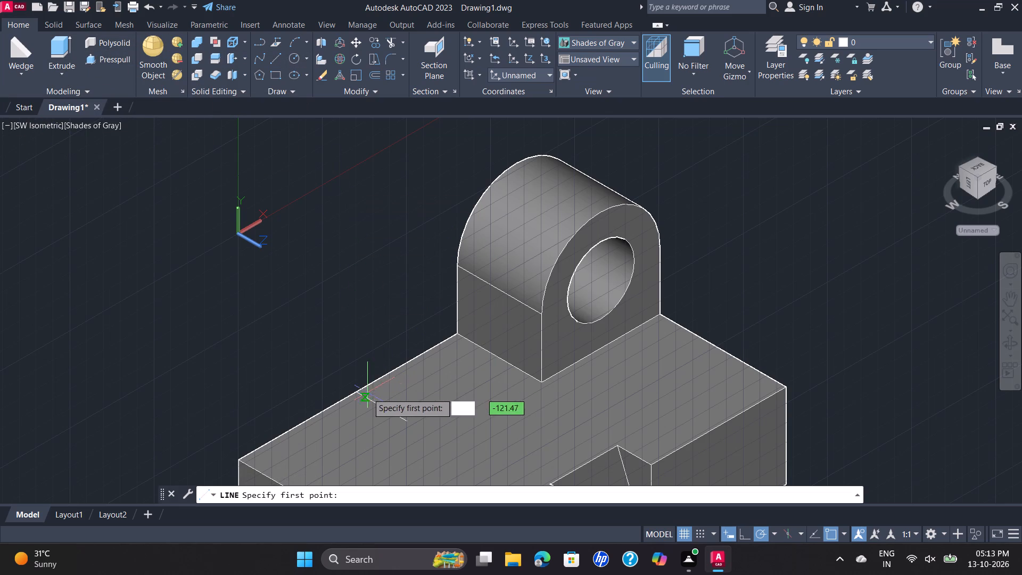
{"action": "left_click", "coordinate": [358, 393]}
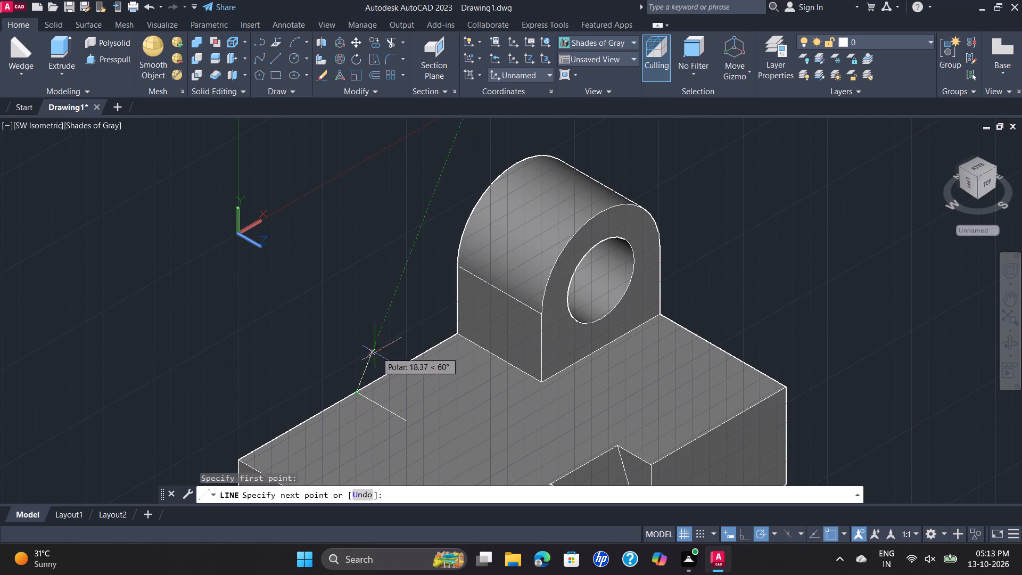
{"action": "left_click", "coordinate": [464, 232]}
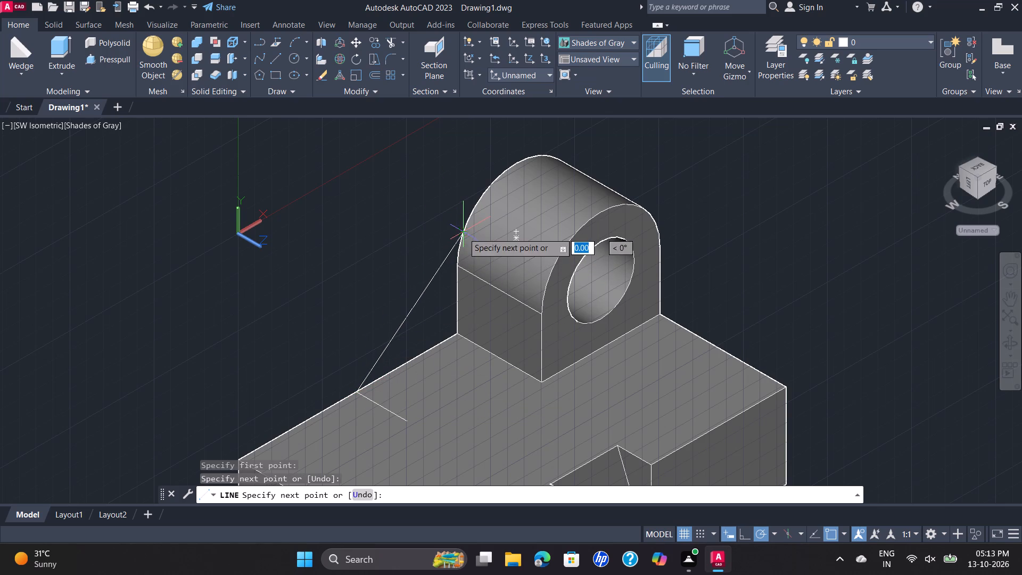
{"action": "left_click", "coordinate": [463, 349]}
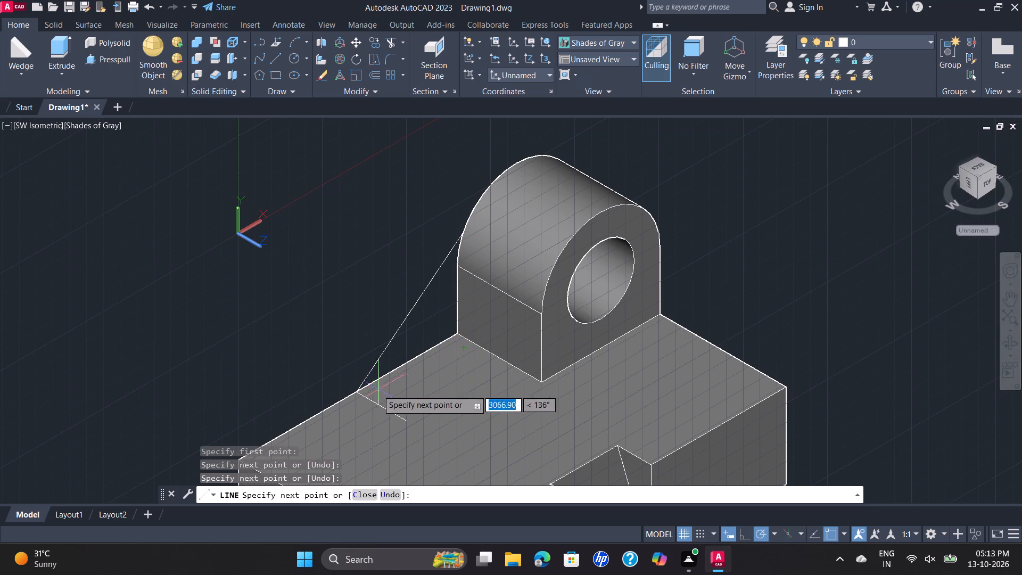
{"action": "key", "text": "ctrl+z"}
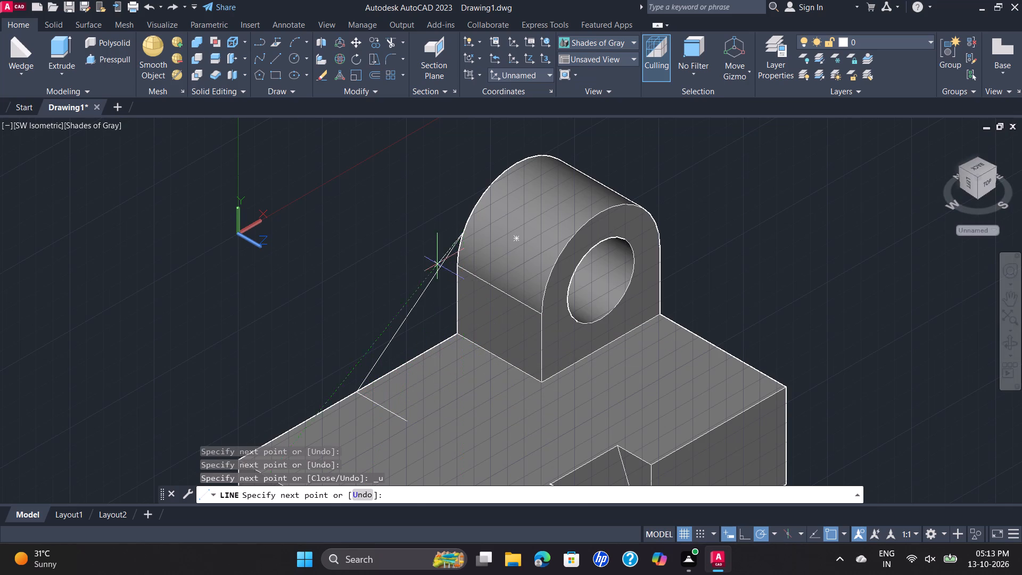
{"action": "key", "text": "Escape"}
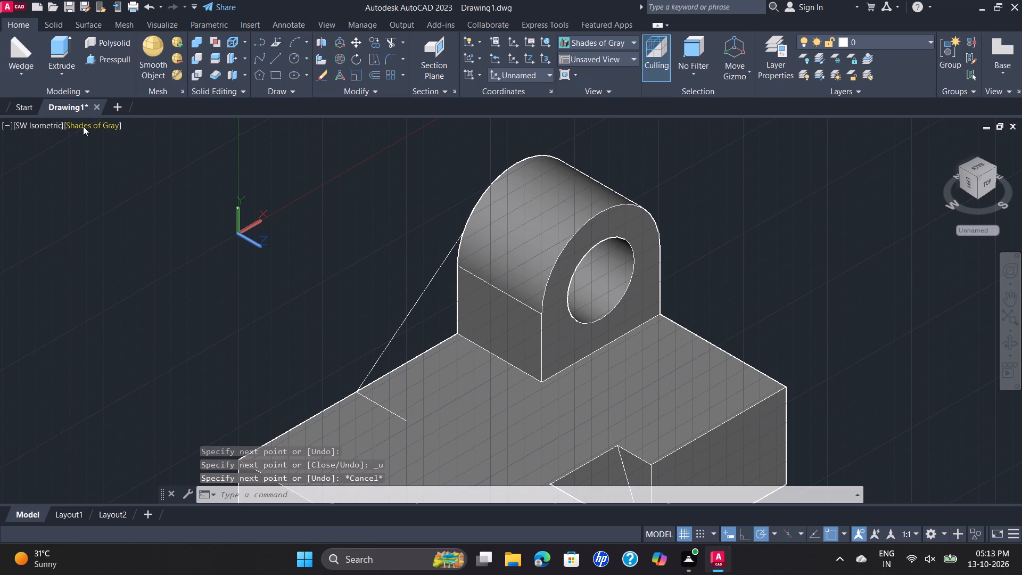
In the 2D Wireframe style, complete the rib triangle with a vertical line about 51 long and a base line to the sloping line's foot.
{"action": "left_click", "coordinate": [83, 126]}
{"action": "left_click", "coordinate": [124, 165]}
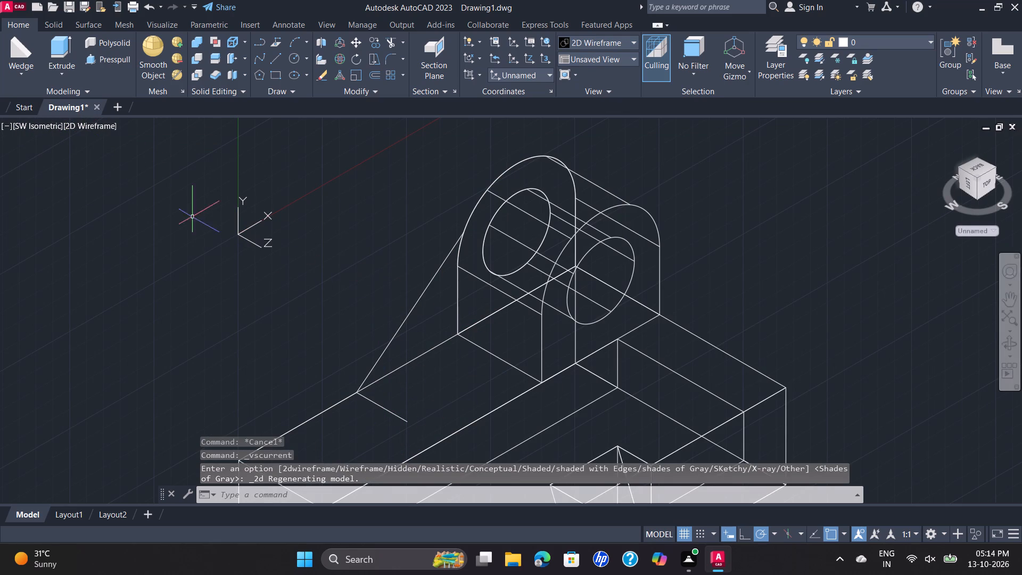
{"action": "left_click", "coordinate": [275, 59]}
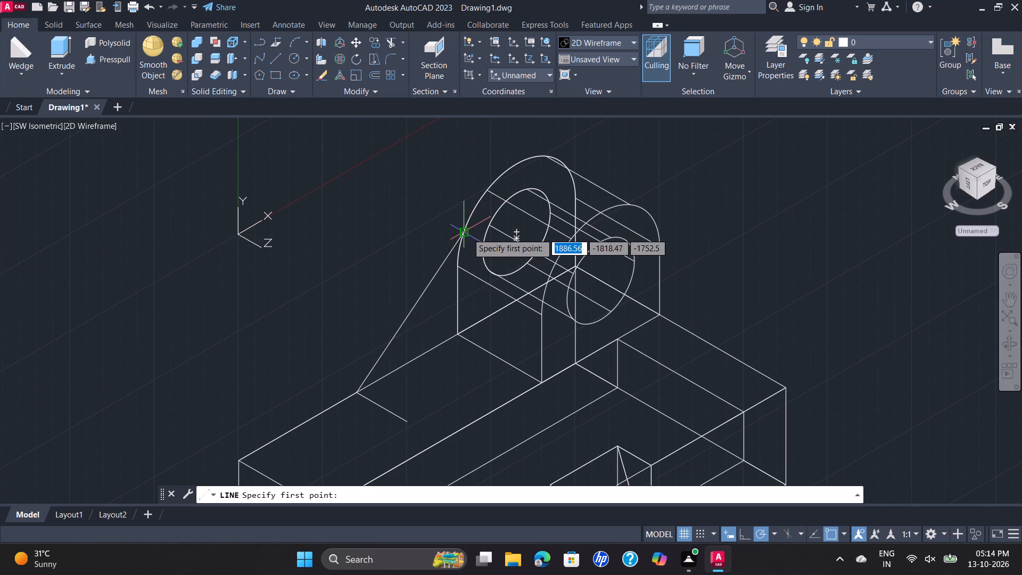
{"action": "left_click", "coordinate": [467, 233]}
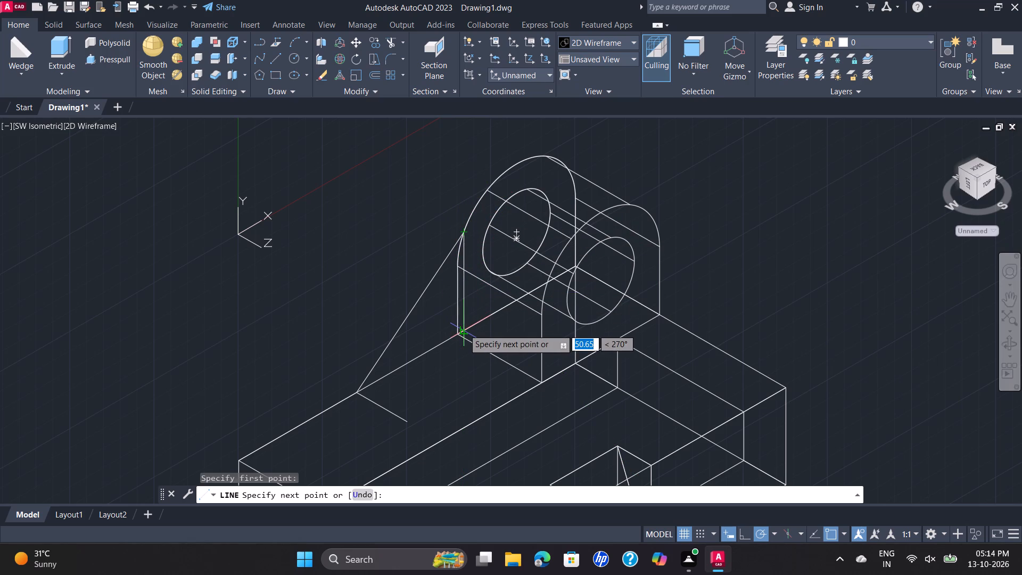
{"action": "left_click", "coordinate": [464, 329]}
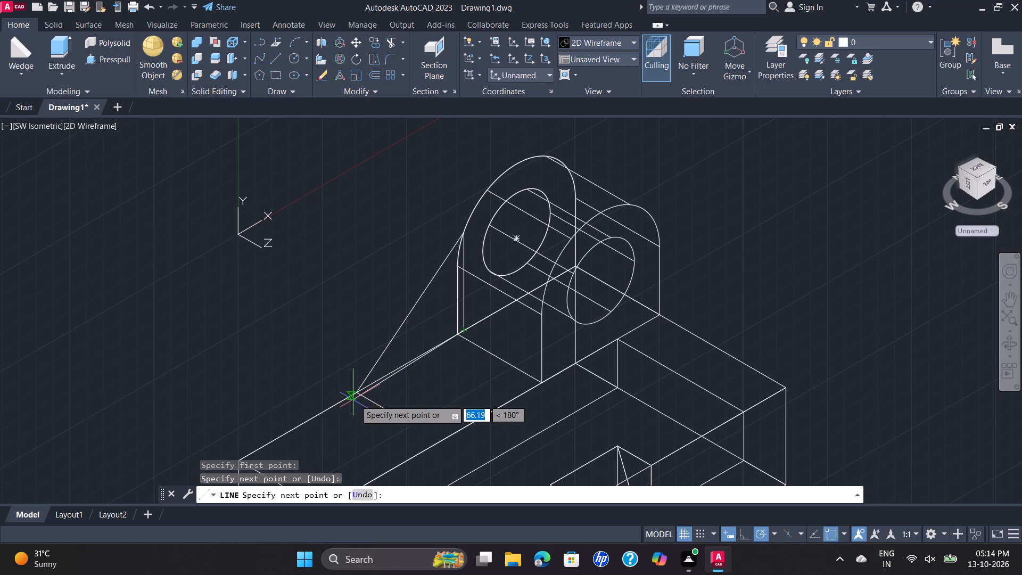
{"action": "left_click", "coordinate": [359, 394]}
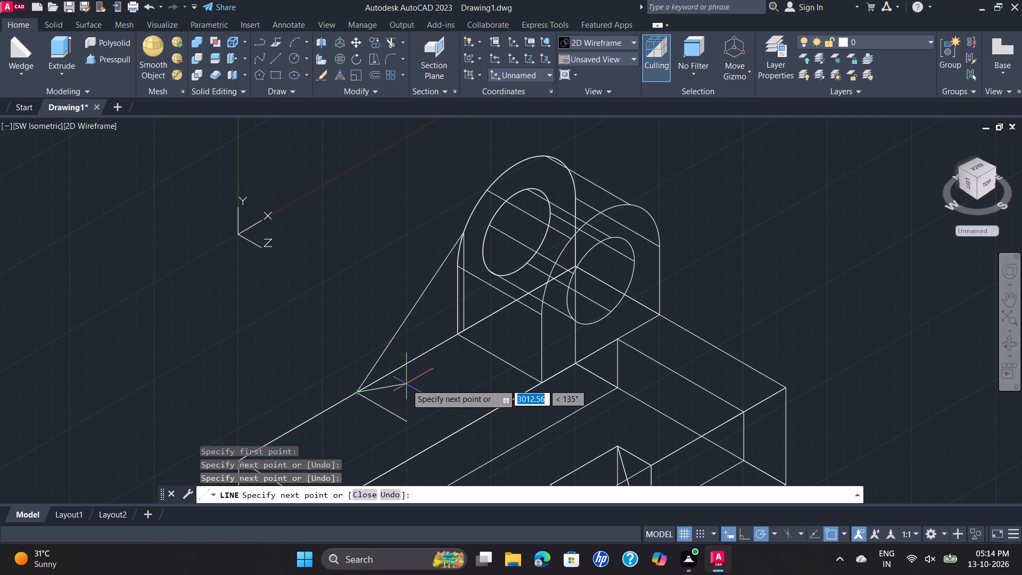
{"action": "key", "text": "Escape"}
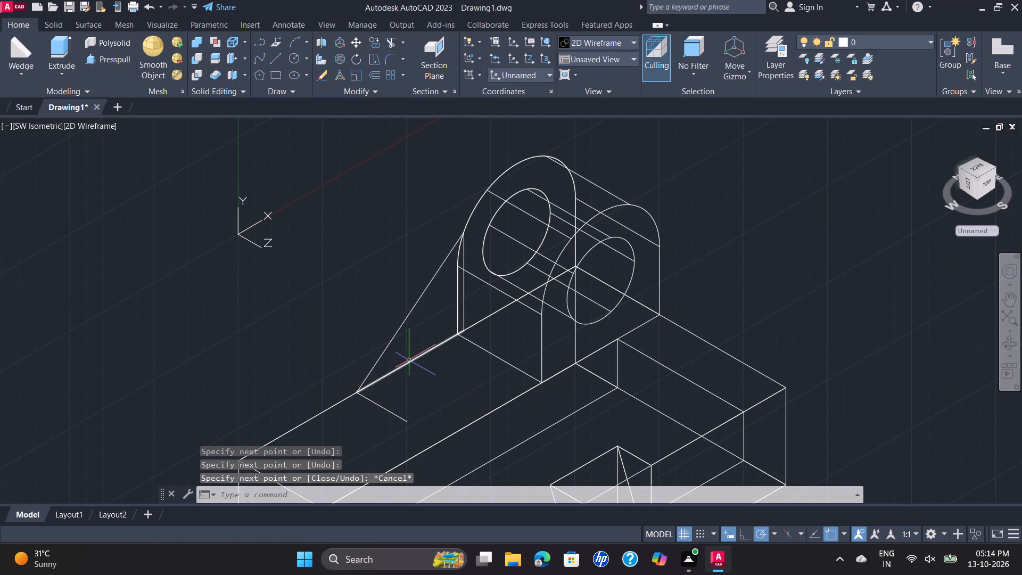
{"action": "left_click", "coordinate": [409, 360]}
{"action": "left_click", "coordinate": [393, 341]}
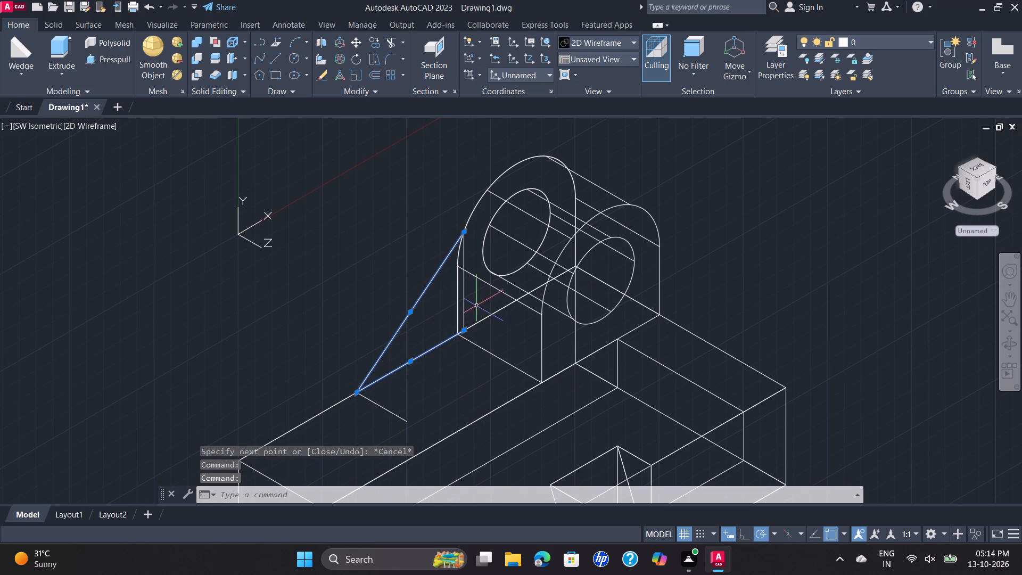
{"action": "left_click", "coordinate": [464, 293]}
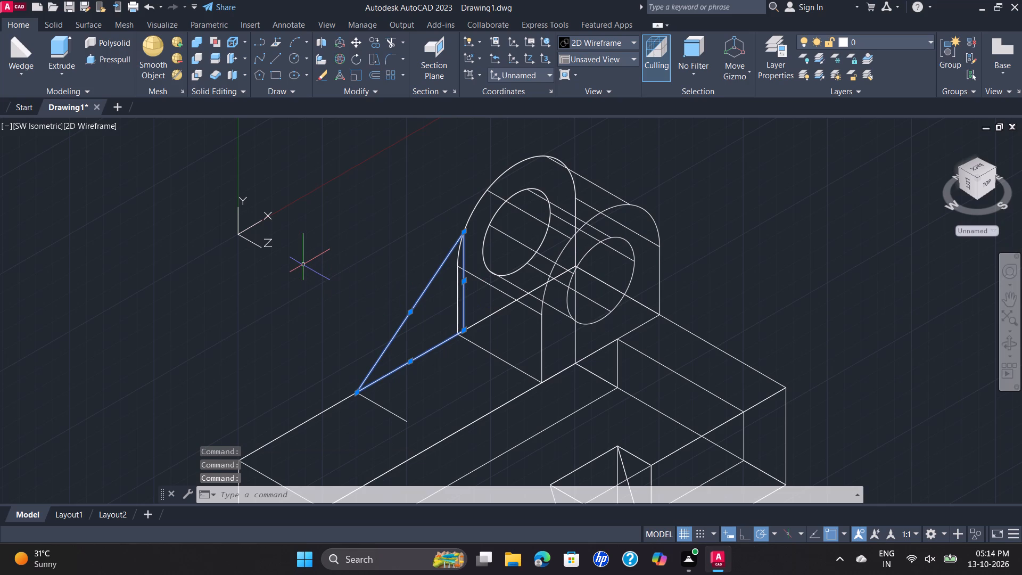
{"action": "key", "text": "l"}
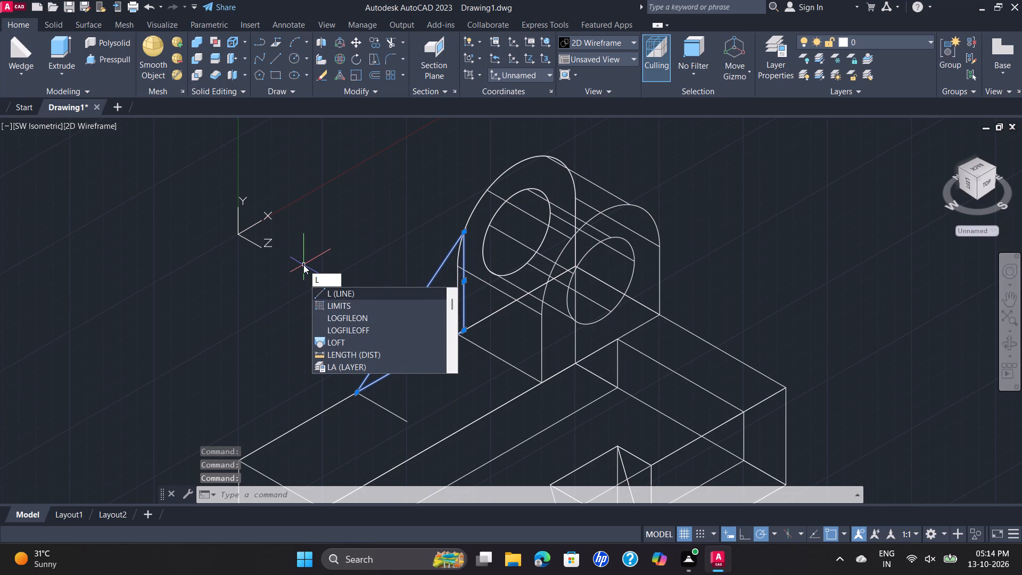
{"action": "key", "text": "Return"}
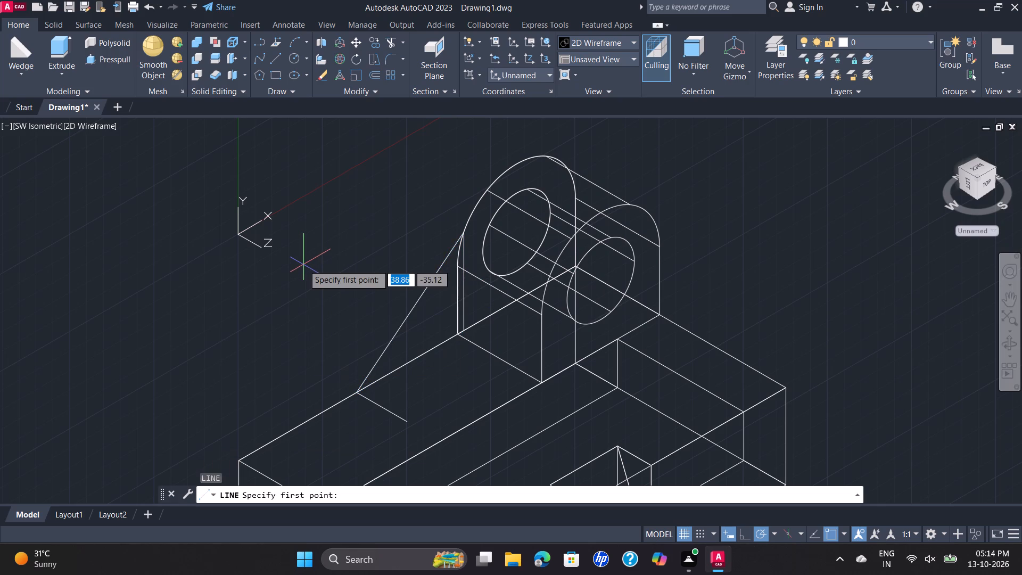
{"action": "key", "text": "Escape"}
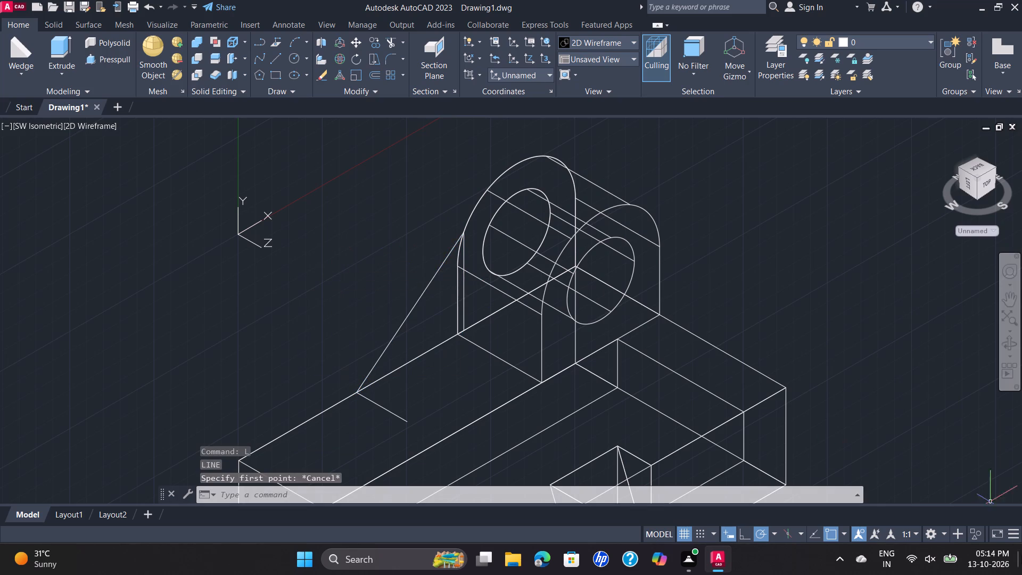
Join the sloping, vertical and base lines of the rib triangle into one polyline.
{"action": "left_click", "coordinate": [414, 309]}
{"action": "left_click", "coordinate": [427, 351]}
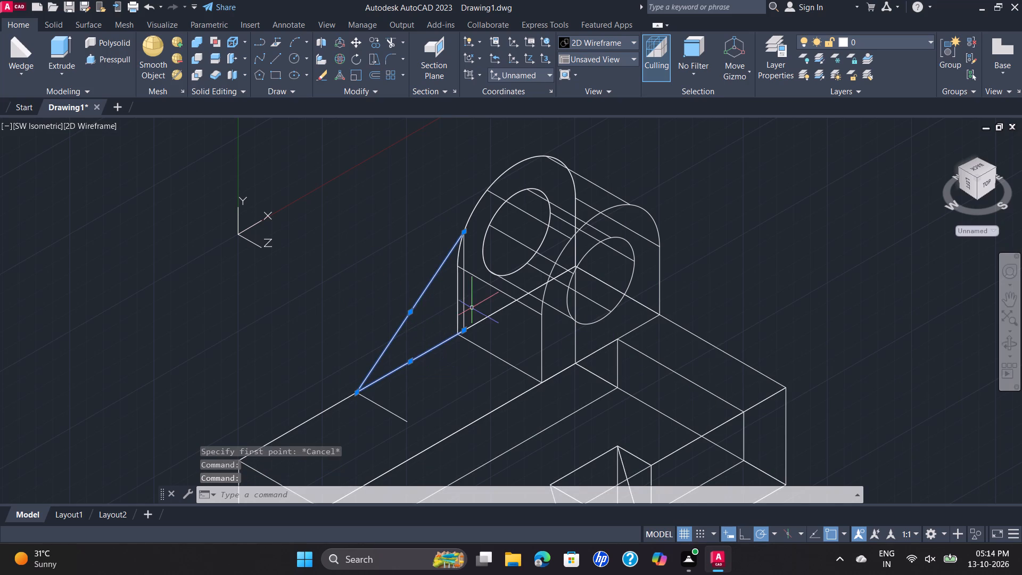
{"action": "left_click", "coordinate": [463, 305]}
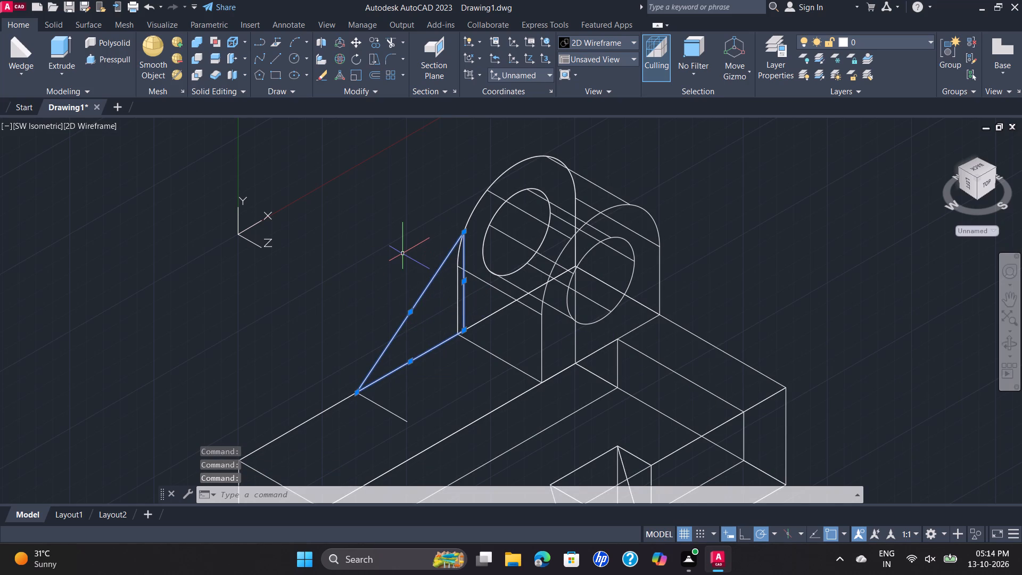
{"action": "key", "text": "j"}
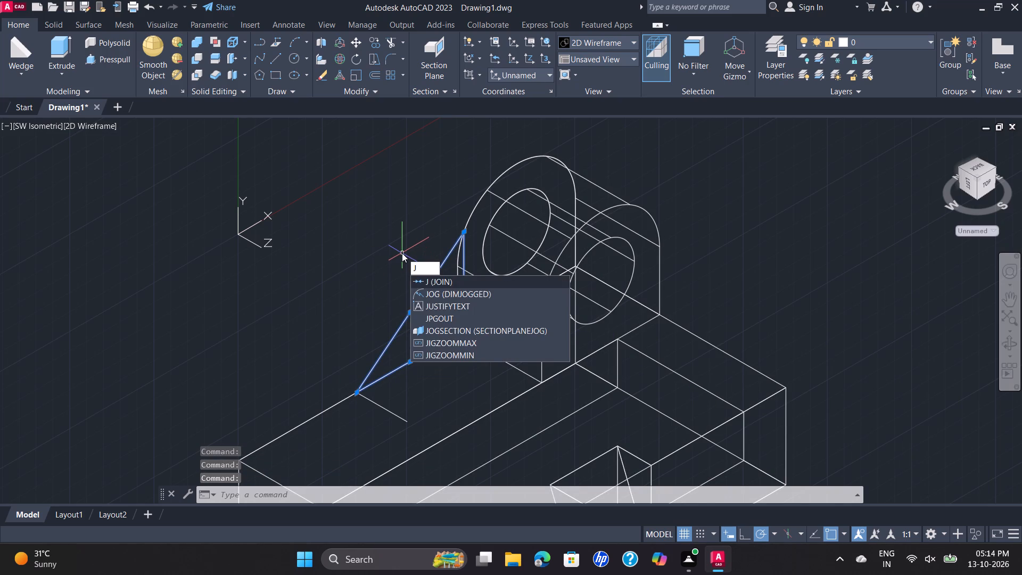
{"action": "key", "text": "Return"}
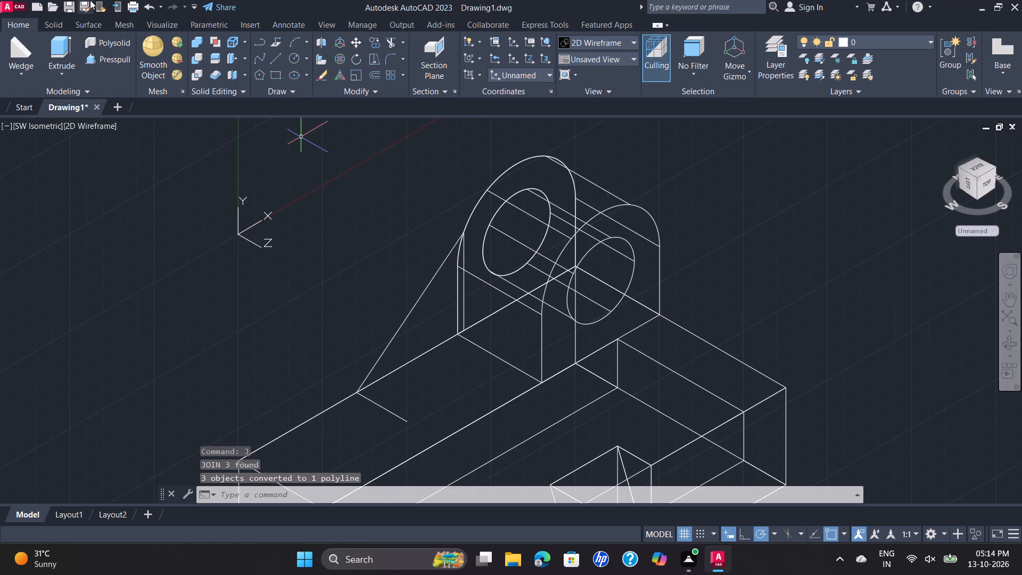
Presspull the triangular profile 30 across the base to form the rib solid beside the support.
{"action": "left_click", "coordinate": [128, 63]}
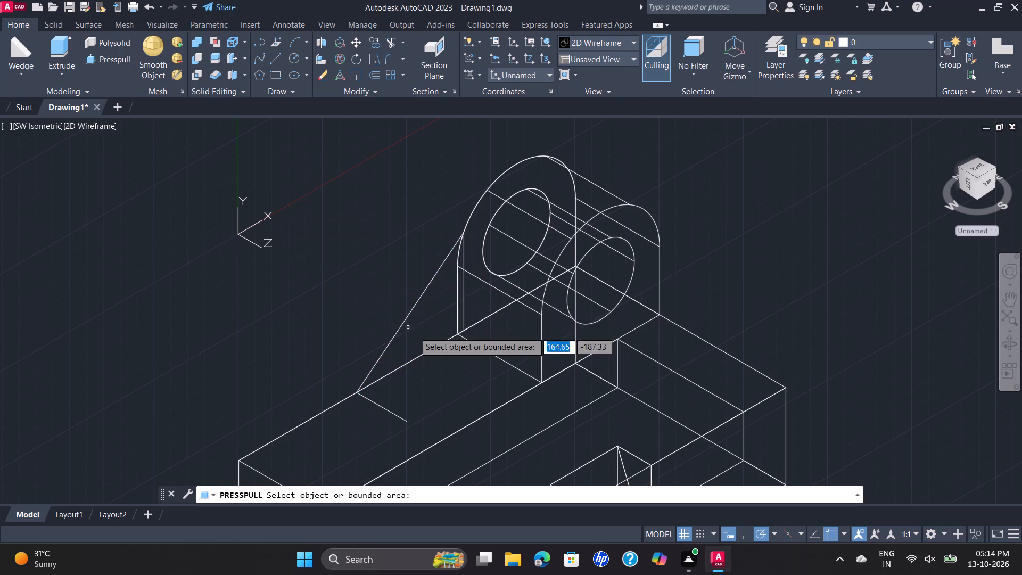
{"action": "left_click", "coordinate": [407, 313]}
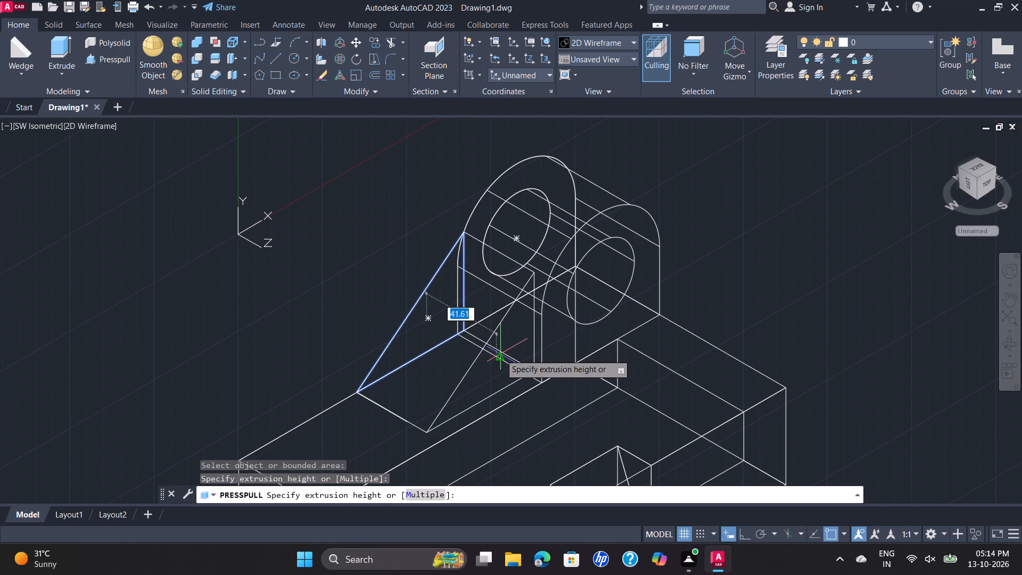
{"action": "type", "text": "30"}
{"action": "key", "text": "Return"}
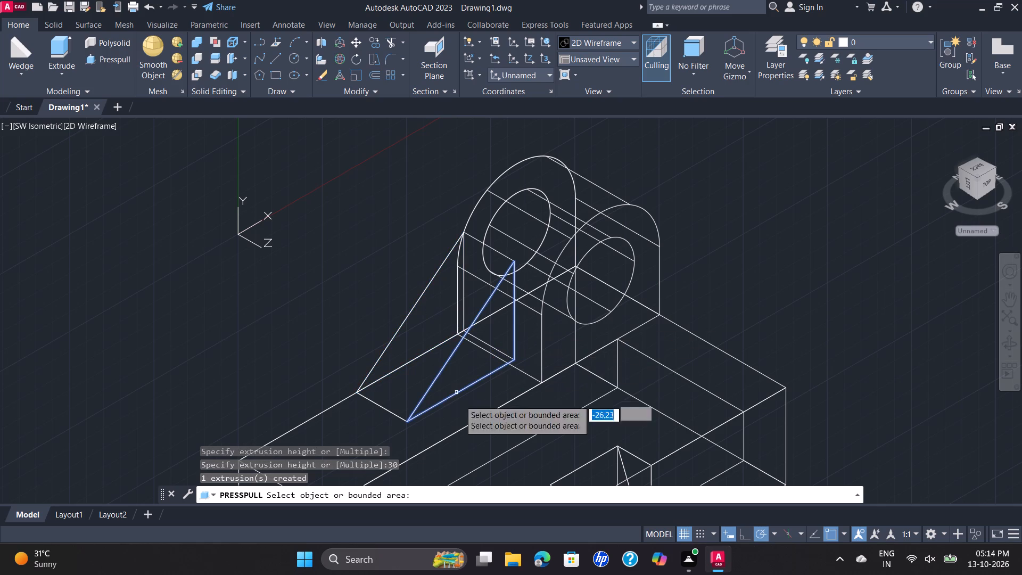
{"action": "scroll", "coordinate": [784, 272], "scroll_direction": "down", "scroll_amount": 2}
{"action": "scroll", "coordinate": [774, 275], "scroll_direction": "up", "scroll_amount": 2}
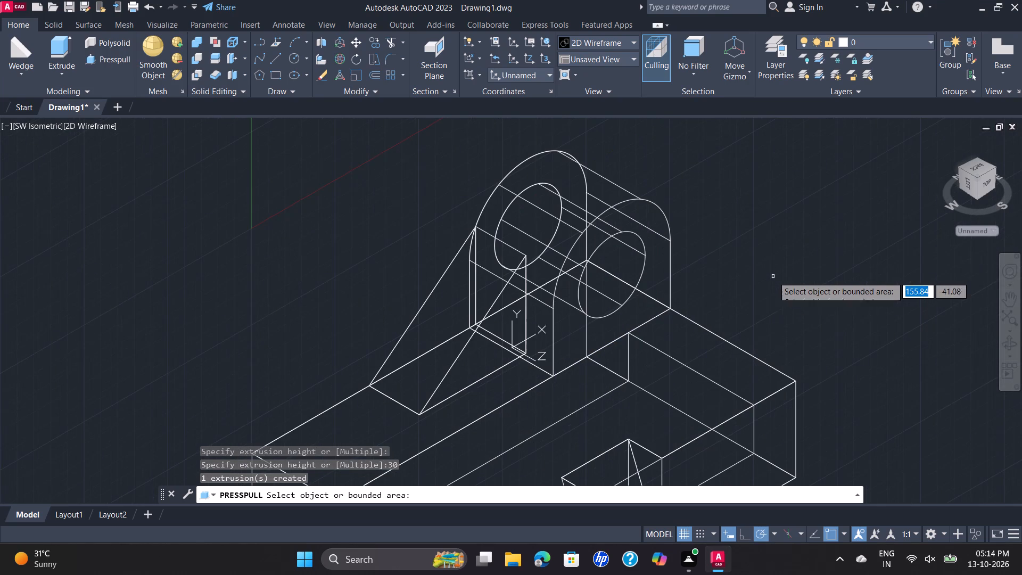
{"action": "key", "text": "Escape"}
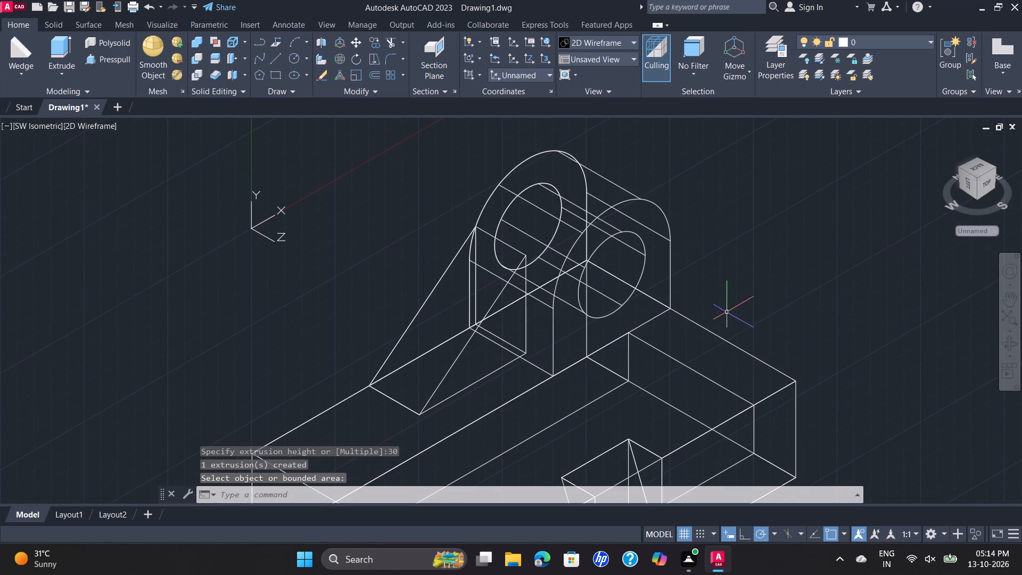
Switch the visual style to Shades of Gray and check the rib against the support and base.
{"action": "left_click", "coordinate": [73, 123]}
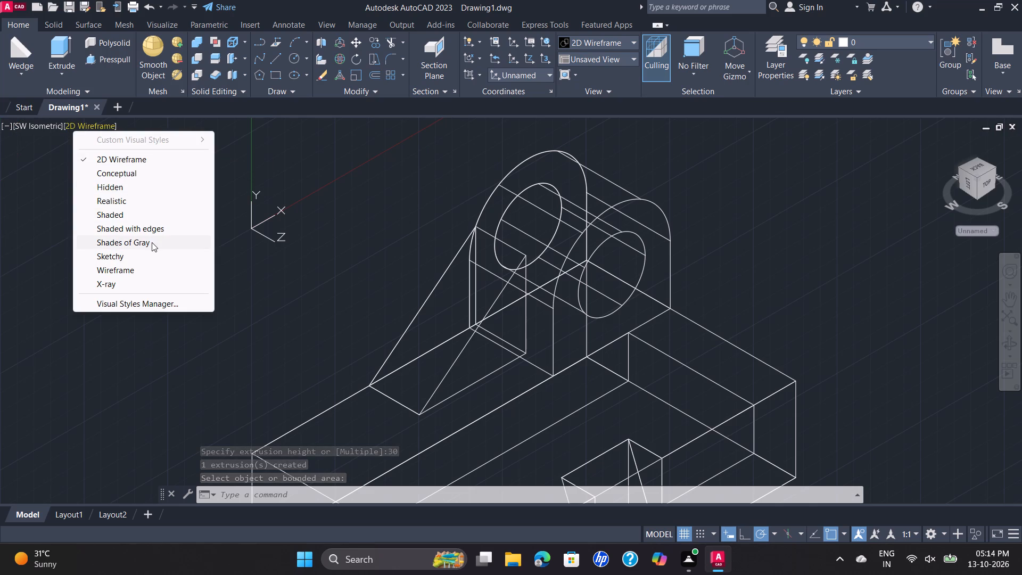
{"action": "left_click", "coordinate": [151, 242]}
{"action": "scroll", "coordinate": [397, 307], "scroll_direction": "down", "scroll_amount": 1}
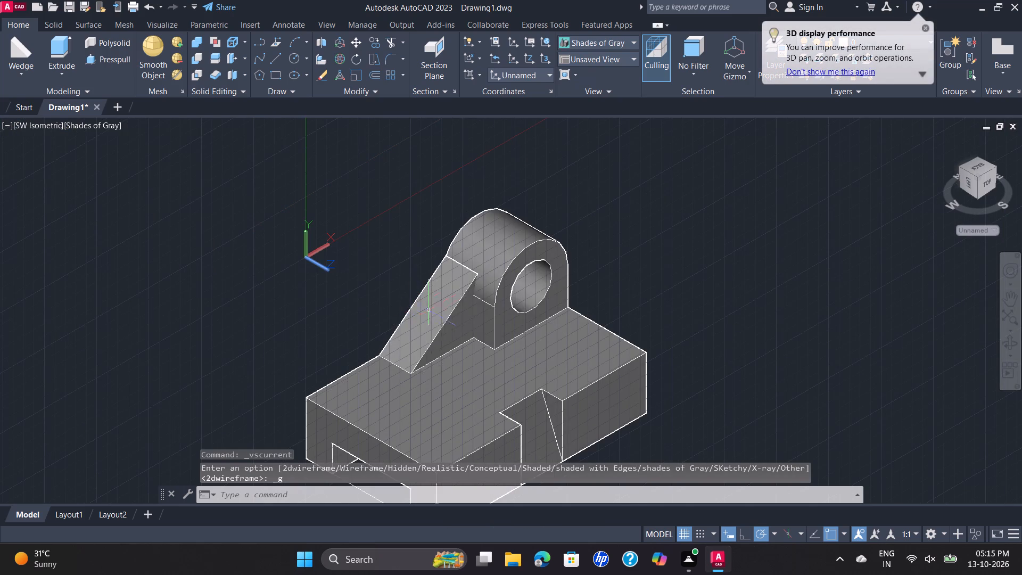
{"action": "scroll", "coordinate": [477, 308], "scroll_direction": "up", "scroll_amount": 1}
{"action": "scroll", "coordinate": [477, 308], "scroll_direction": "down", "scroll_amount": 2}
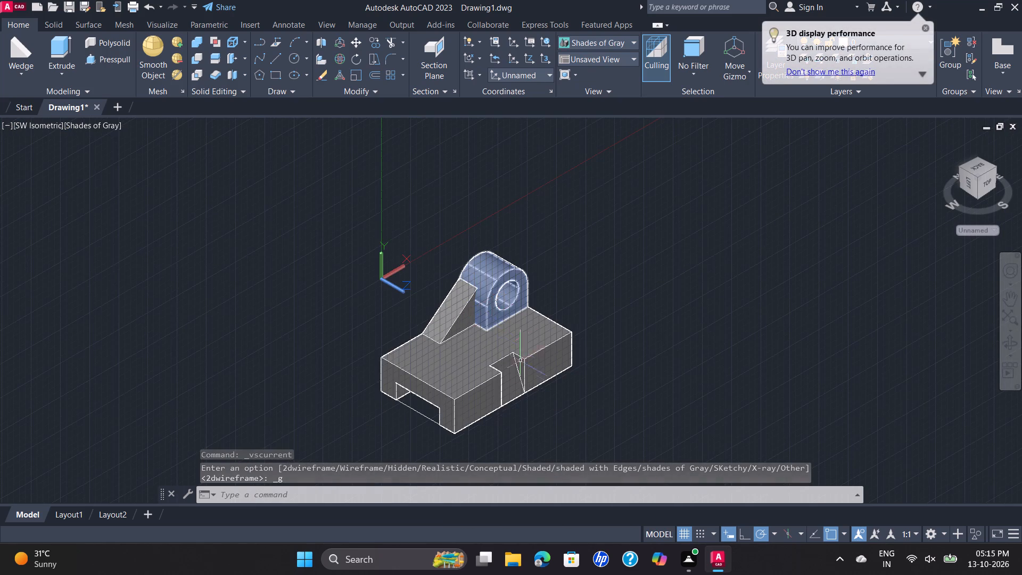
{"action": "scroll", "coordinate": [534, 376], "scroll_direction": "up", "scroll_amount": 1}
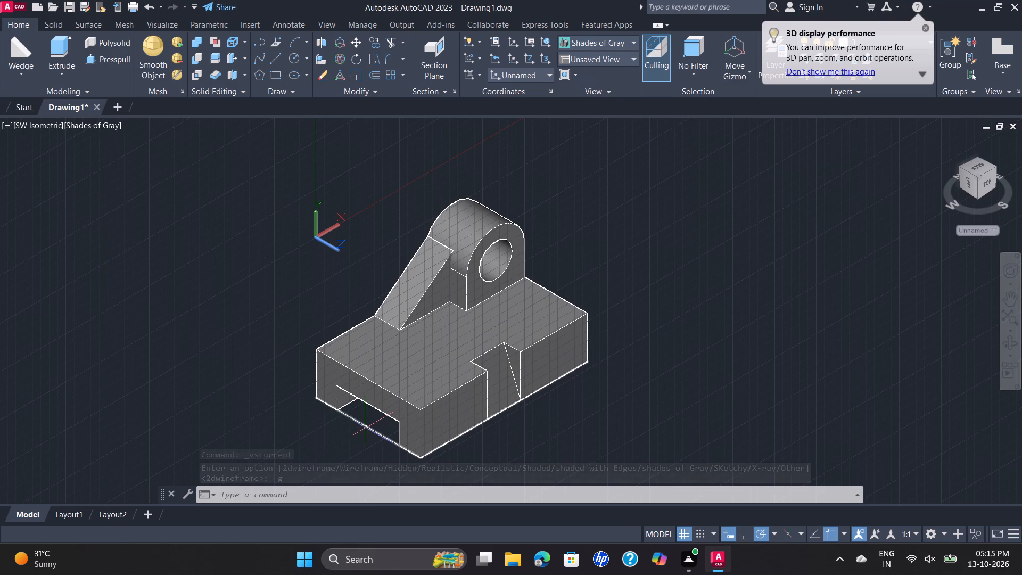
Union the base, bored support and triangular rib into a single solid by selecting the whole model.
{"action": "left_click", "coordinate": [409, 192]}
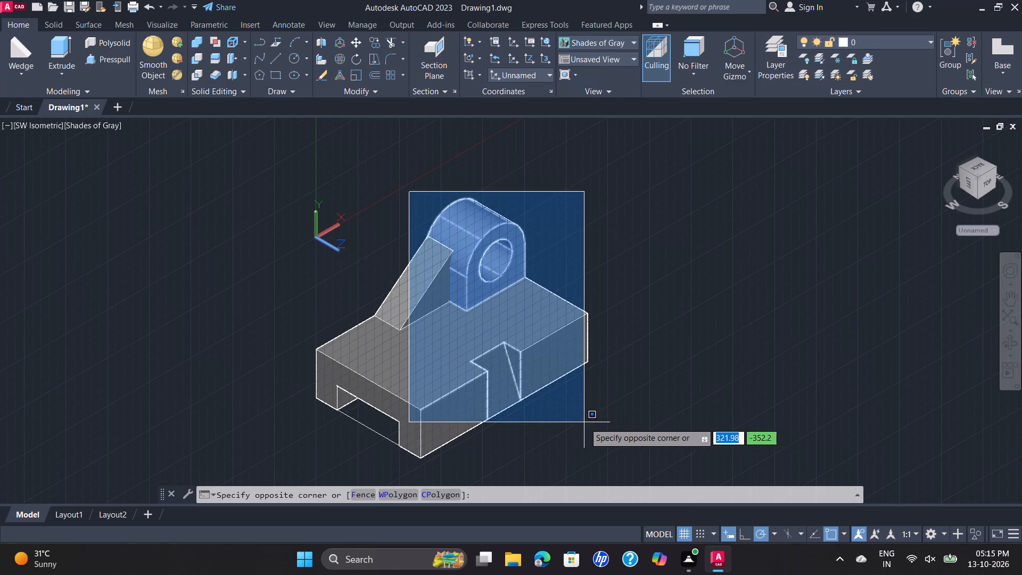
{"action": "left_click", "coordinate": [487, 183]}
{"action": "left_click", "coordinate": [178, 182]}
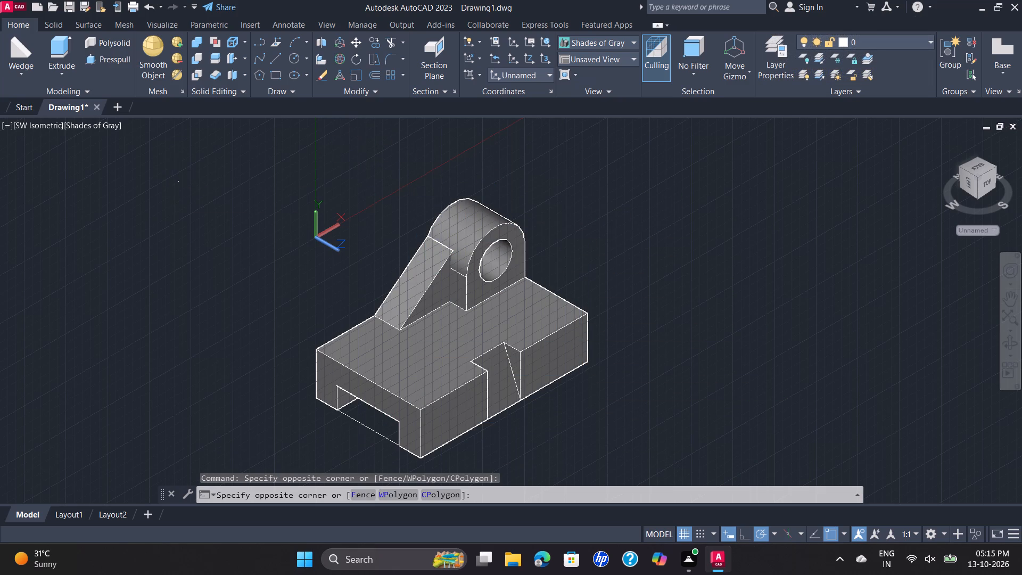
{"action": "left_click", "coordinate": [695, 466]}
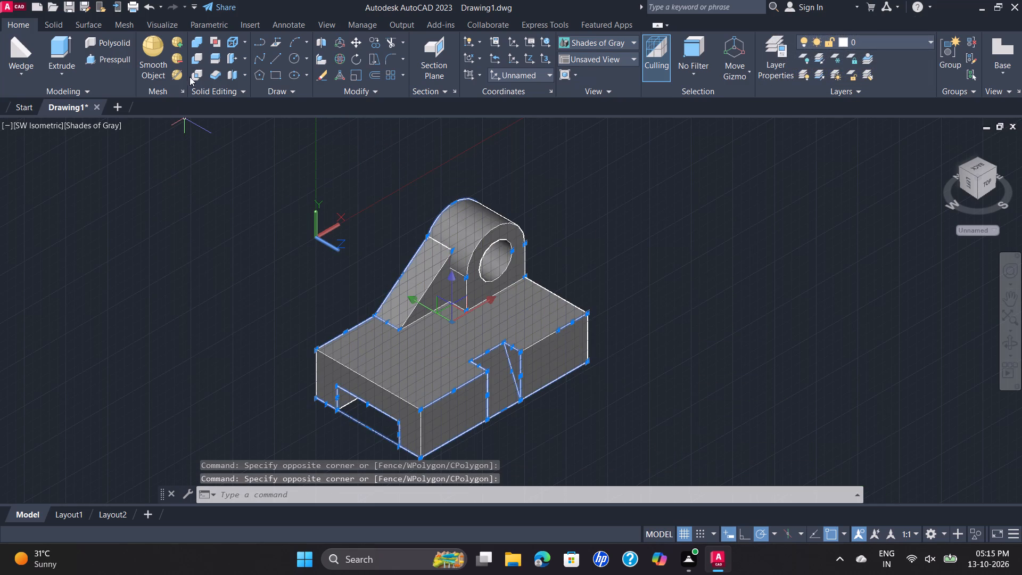
{"action": "left_click", "coordinate": [194, 41]}
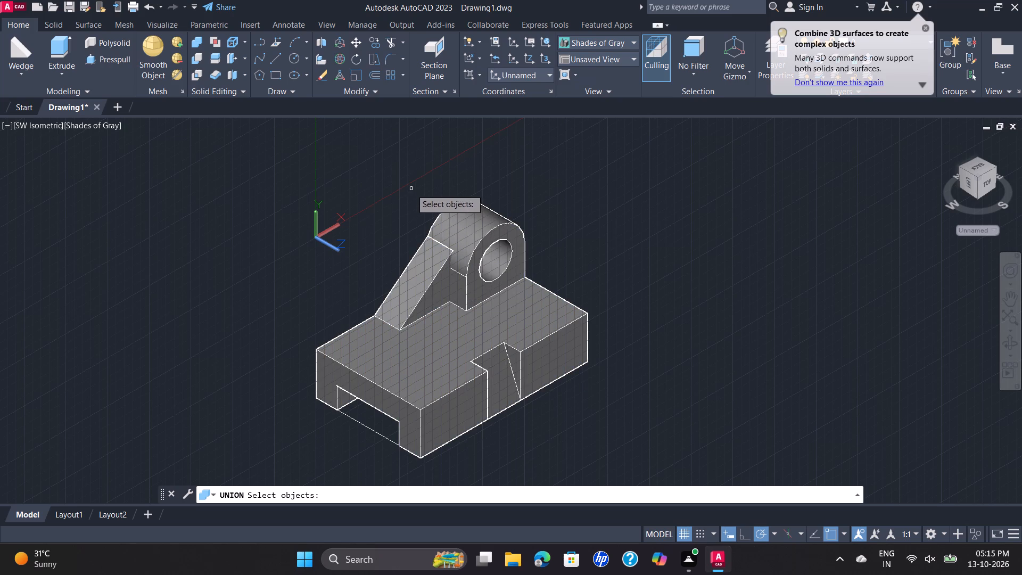
{"action": "left_click", "coordinate": [344, 170]}
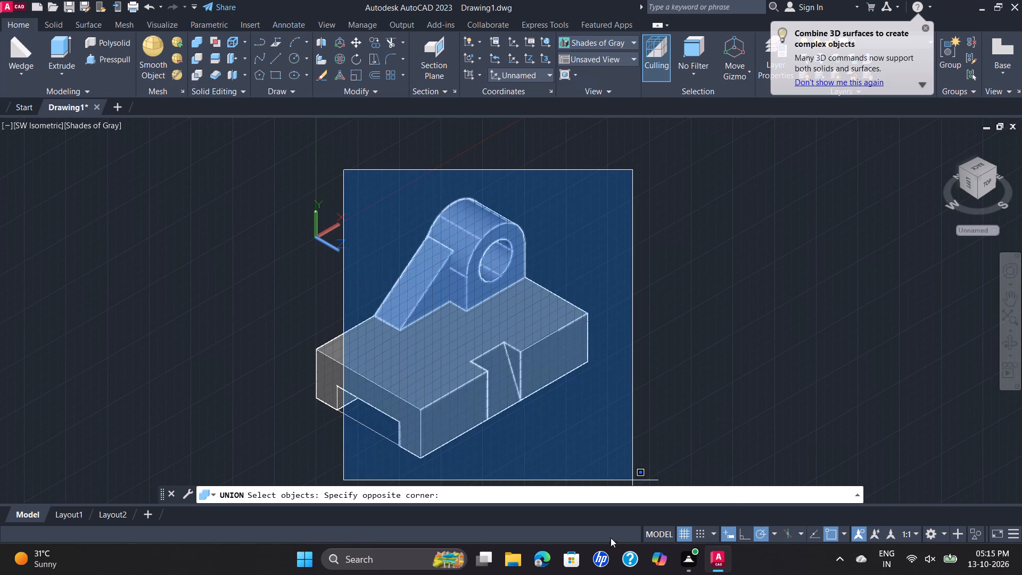
{"action": "left_click", "coordinate": [362, 171]}
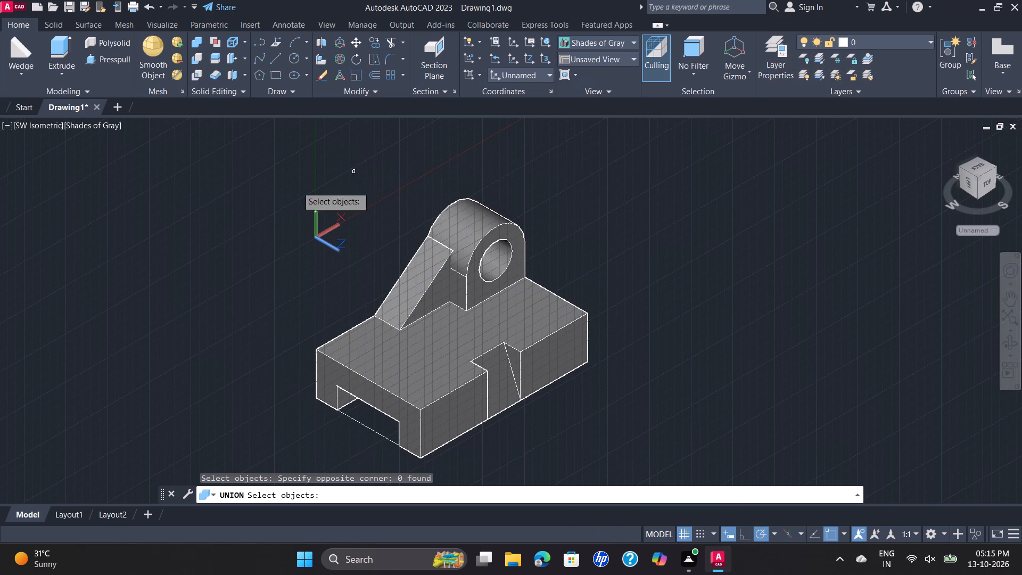
{"action": "left_click", "coordinate": [201, 147]}
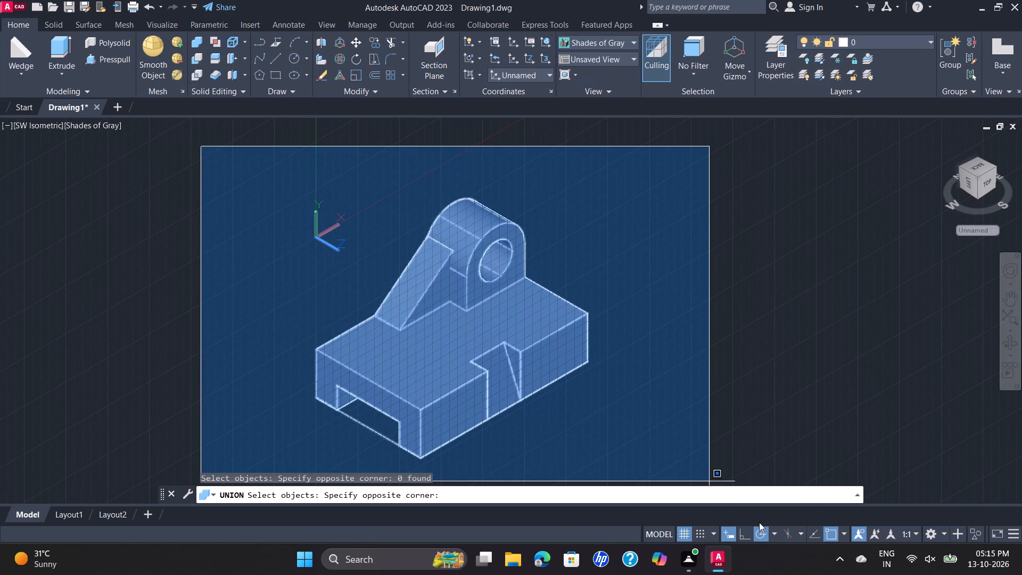
{"action": "left_click", "coordinate": [716, 489]}
{"action": "left_click", "coordinate": [695, 458]}
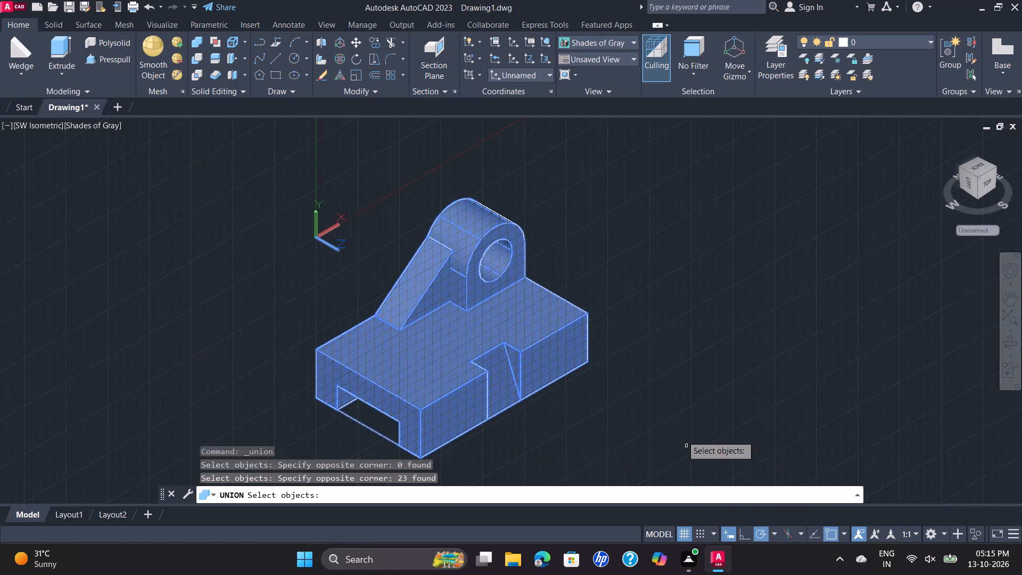
{"action": "right_click", "coordinate": [693, 347]}
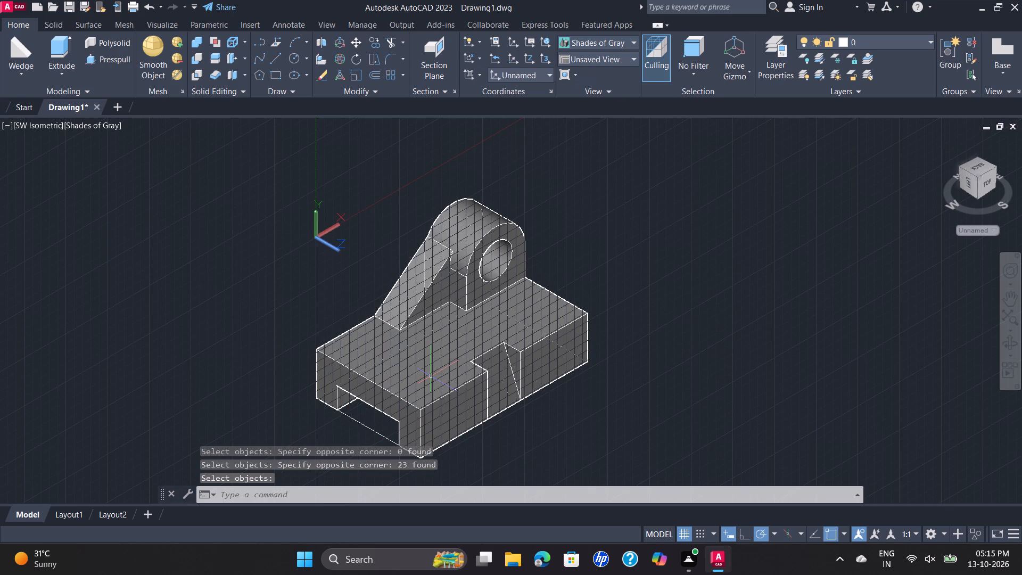
Move the united bracket solid sideways, clear of the leftover construction lines and profiles.
{"action": "left_click", "coordinate": [431, 376]}
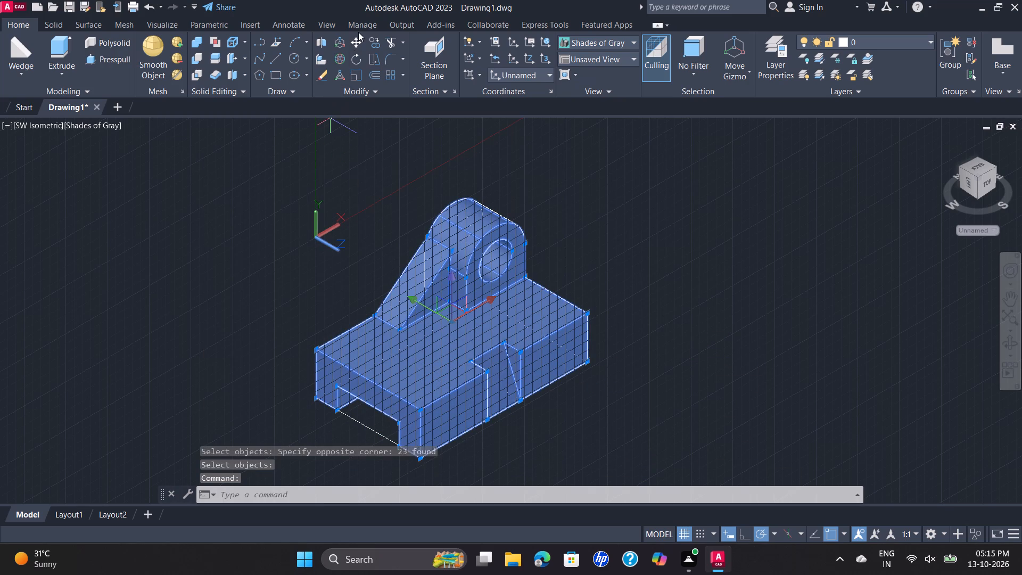
{"action": "left_click", "coordinate": [353, 39]}
{"action": "left_click", "coordinate": [459, 334]}
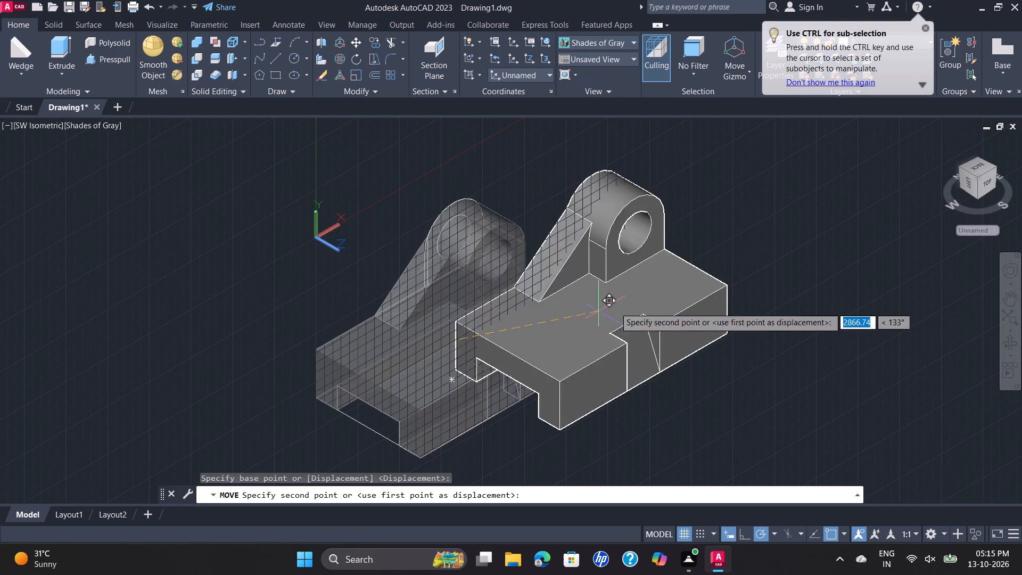
{"action": "left_click", "coordinate": [788, 287]}
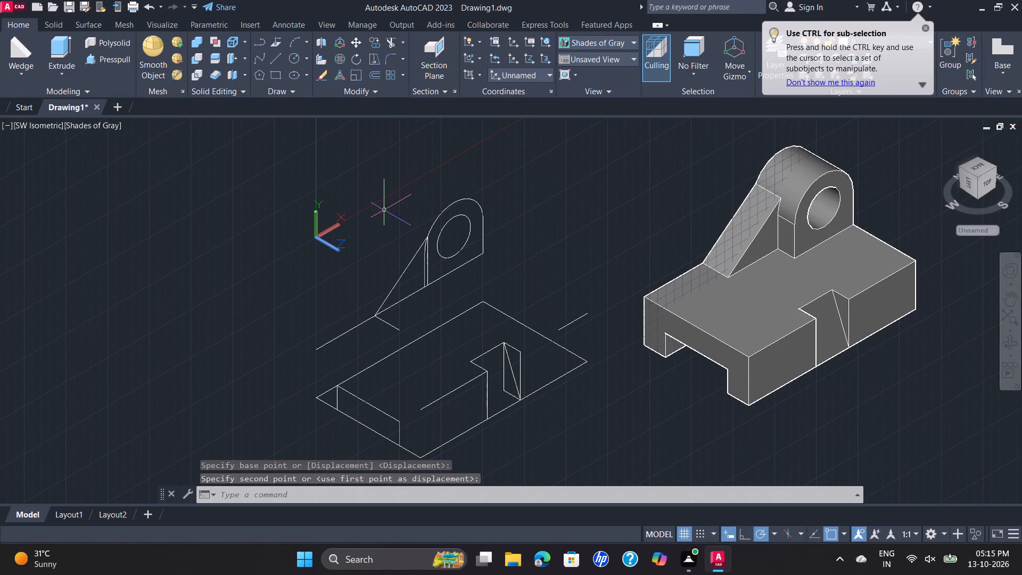
Erase all the leftover construction lines, profiles and circle at the bracket's original location.
{"action": "left_click", "coordinate": [340, 179]}
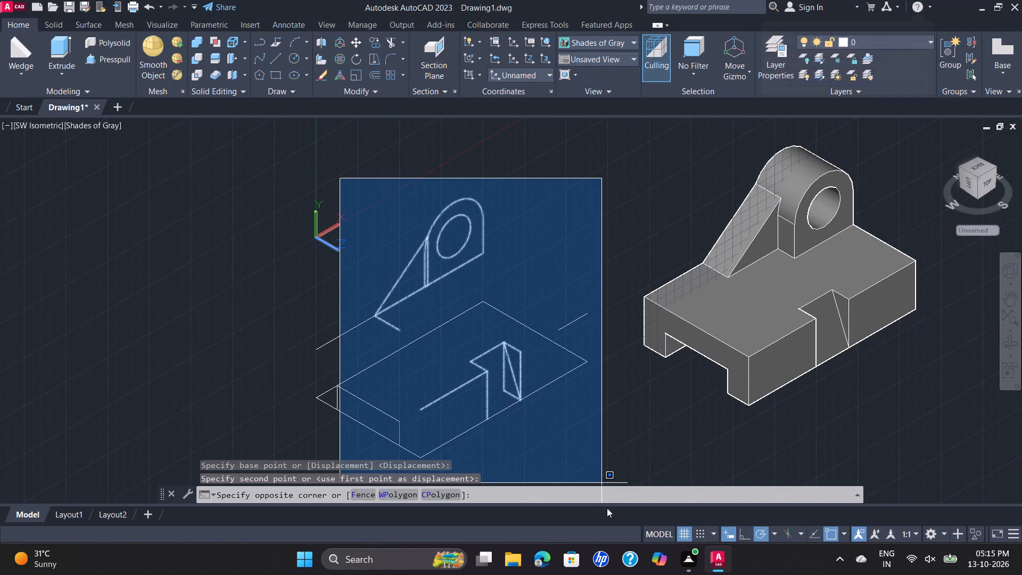
{"action": "left_click", "coordinate": [597, 452]}
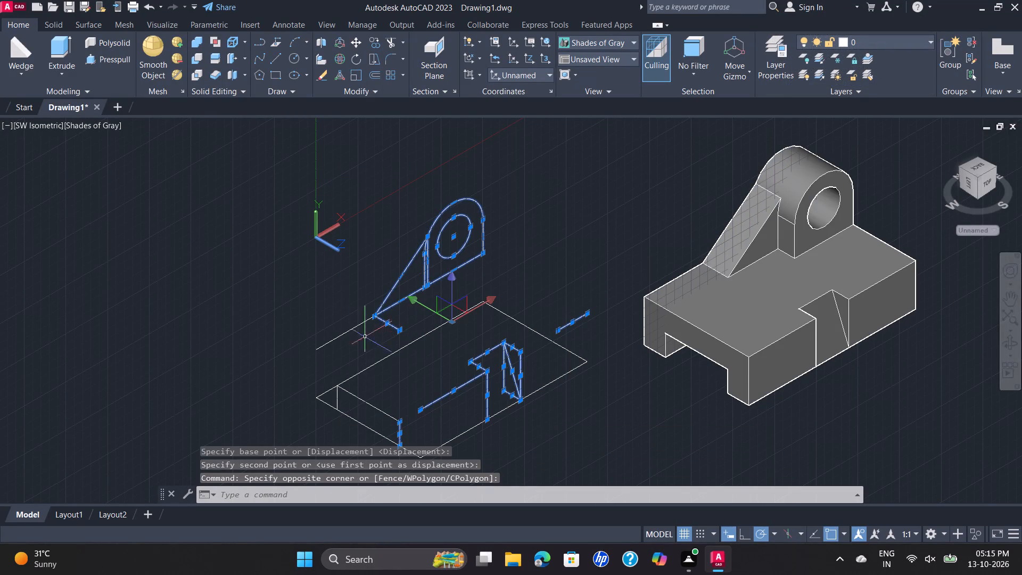
{"action": "left_click", "coordinate": [350, 333]}
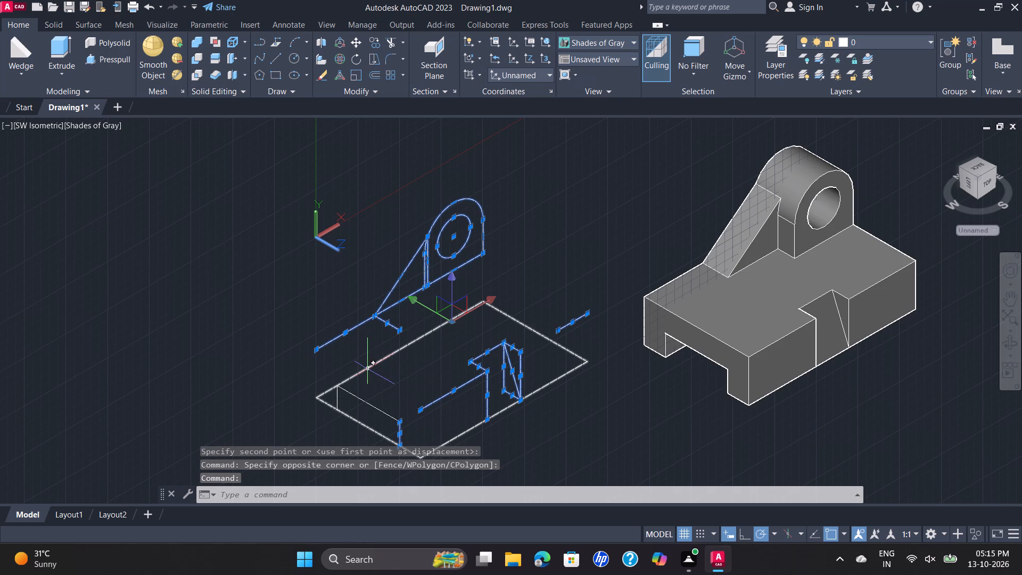
{"action": "left_click", "coordinate": [368, 369]}
{"action": "left_click", "coordinate": [375, 407]}
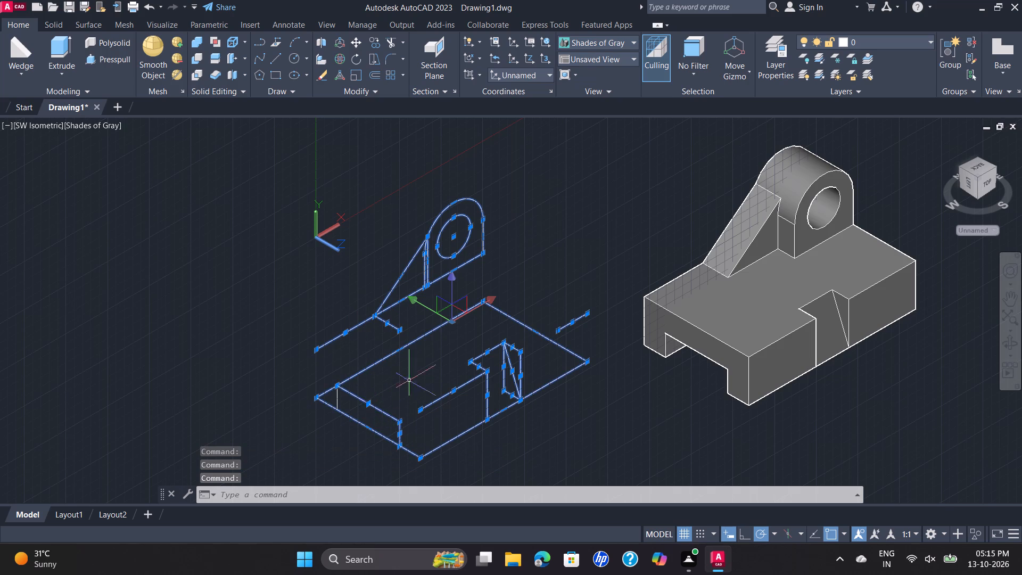
{"action": "key", "text": "Delete"}
{"action": "key", "text": "BackSpace"}
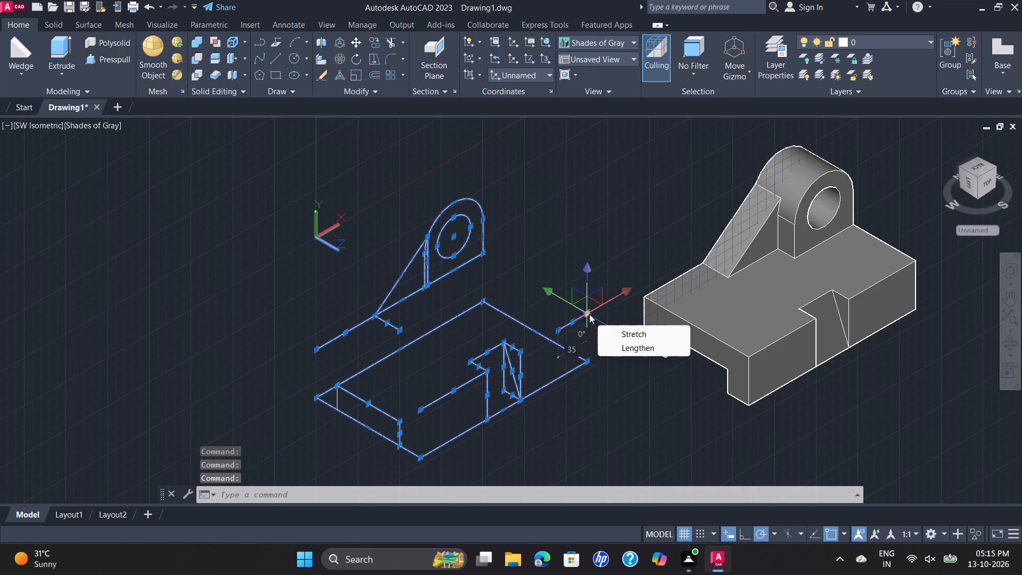
{"action": "key", "text": "Delete"}
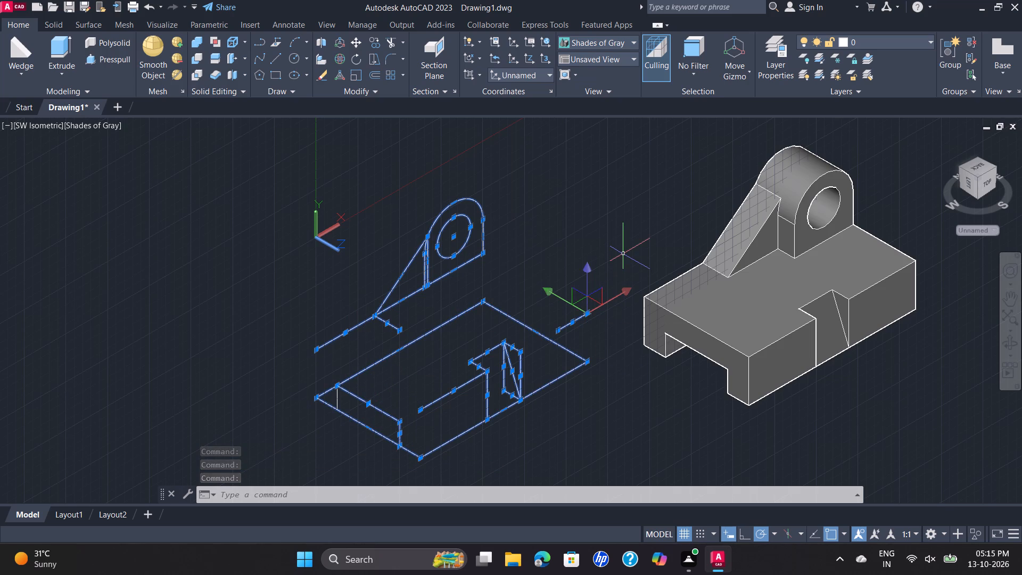
{"action": "key", "text": "Delete"}
{"action": "left_click", "coordinate": [220, 349]}
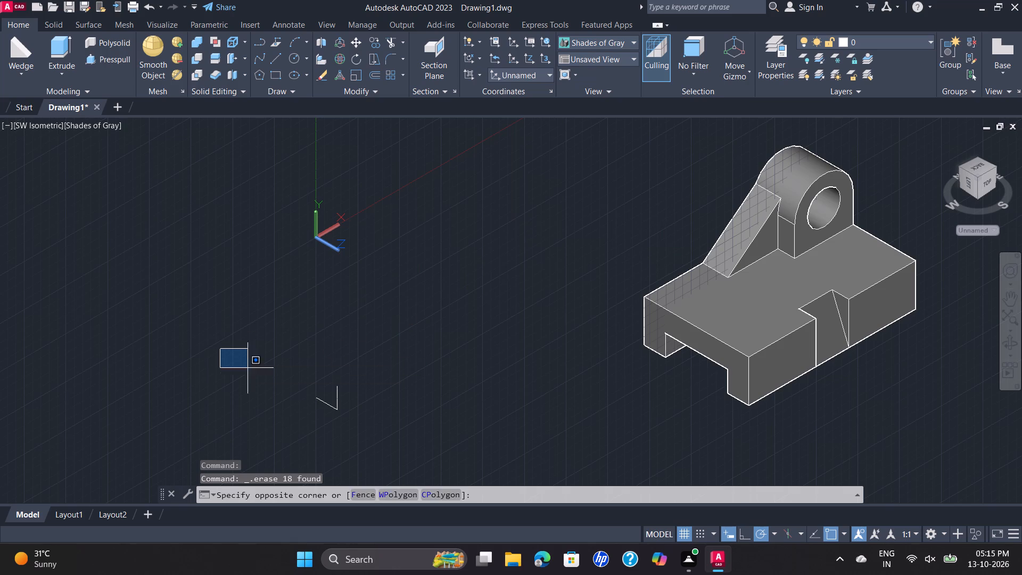
{"action": "left_click", "coordinate": [410, 443]}
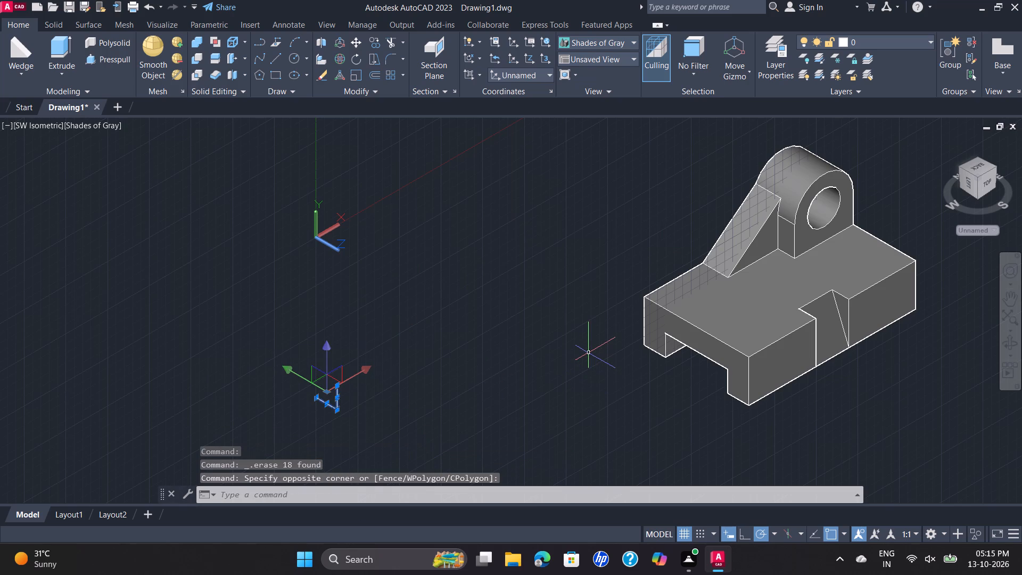
{"action": "key", "text": "Delete"}
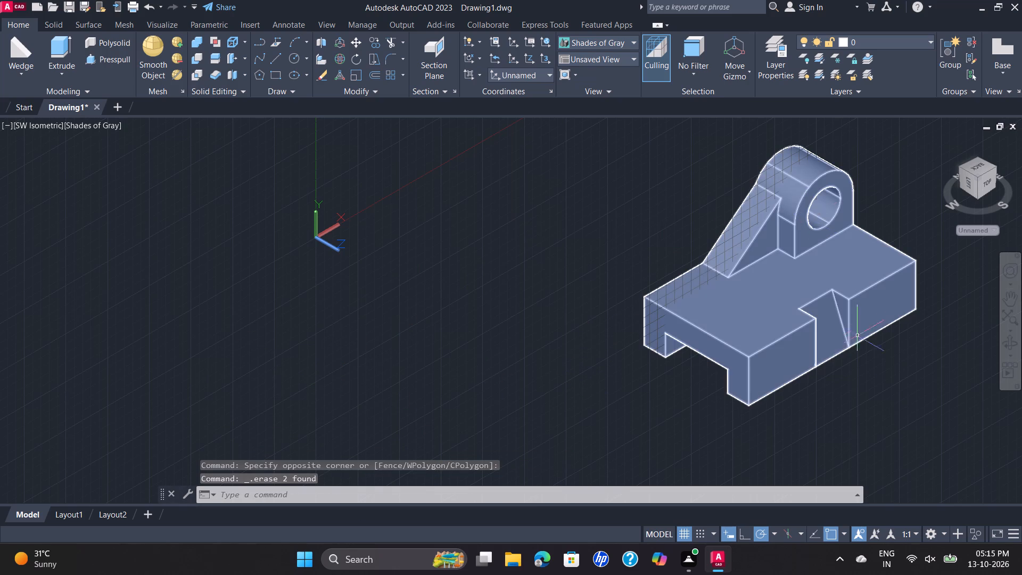
Examine the united bracket as a whole and close up, centred in the isometric view.
{"action": "scroll", "coordinate": [905, 164], "scroll_direction": "up", "scroll_amount": 1}
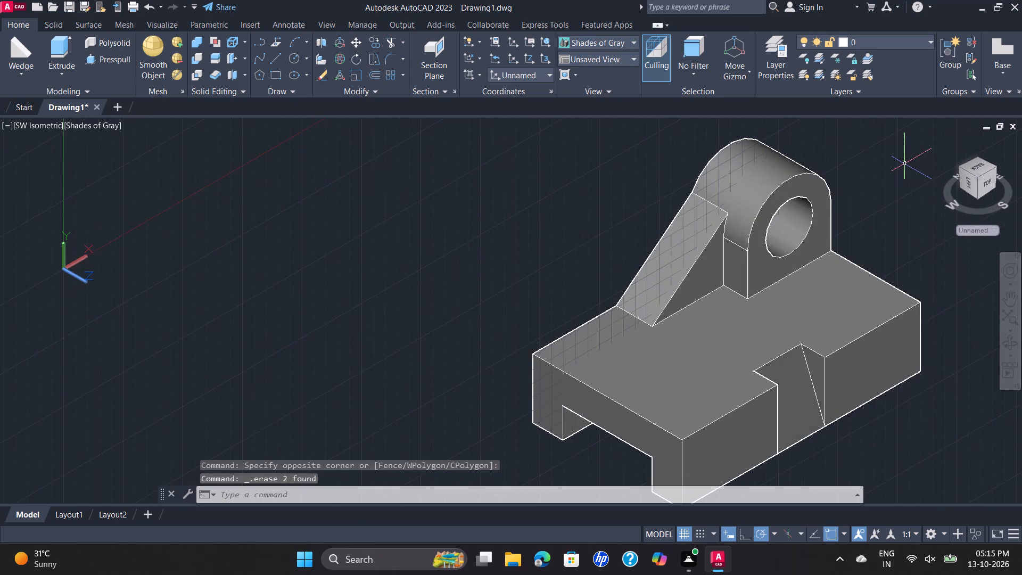
{"action": "scroll", "coordinate": [900, 173], "scroll_direction": "up", "scroll_amount": 1}
{"action": "scroll", "coordinate": [892, 199], "scroll_direction": "down", "scroll_amount": 2}
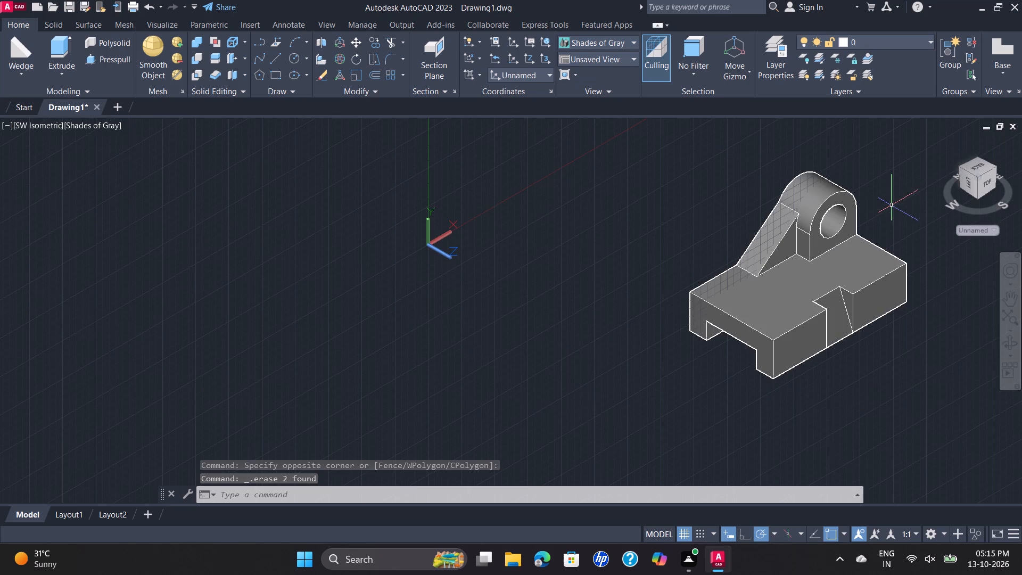
{"action": "middle_click_drag", "start_coordinate": [892, 212], "coordinate": [729, 246]}
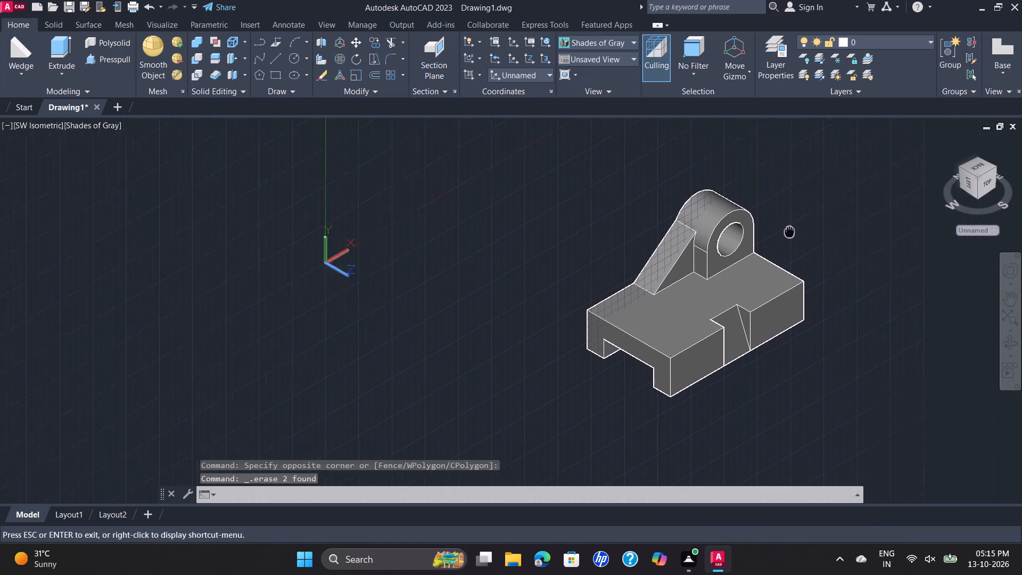
{"action": "middle_click_drag", "start_coordinate": [729, 246], "coordinate": [642, 266]}
{"action": "scroll", "coordinate": [660, 295], "scroll_direction": "up", "scroll_amount": 1}
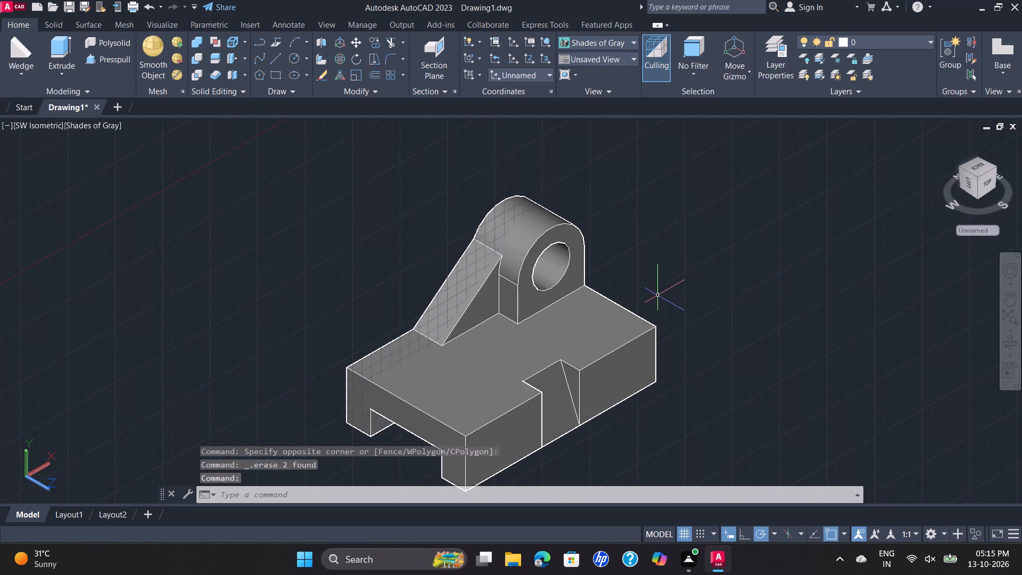
{"action": "scroll", "coordinate": [658, 295], "scroll_direction": "down", "scroll_amount": 1}
{"action": "scroll", "coordinate": [656, 295], "scroll_direction": "up", "scroll_amount": 1}
{"action": "scroll", "coordinate": [655, 295], "scroll_direction": "down", "scroll_amount": 1}
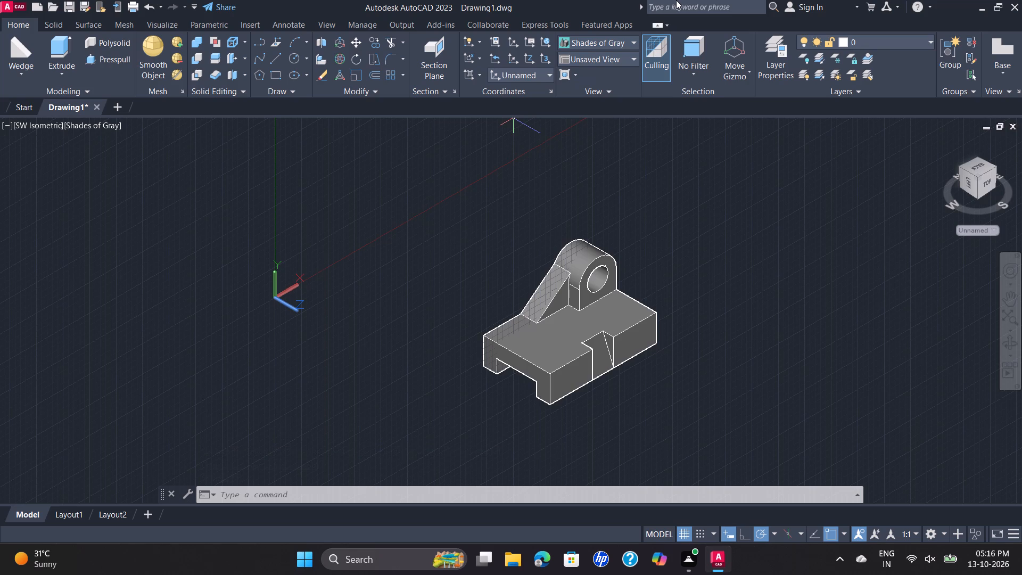
Set up a plot of the model with the DWG To PDF.pc3 plotter in landscape orientation.
{"action": "key", "text": "p"}
{"action": "key", "text": "l"}
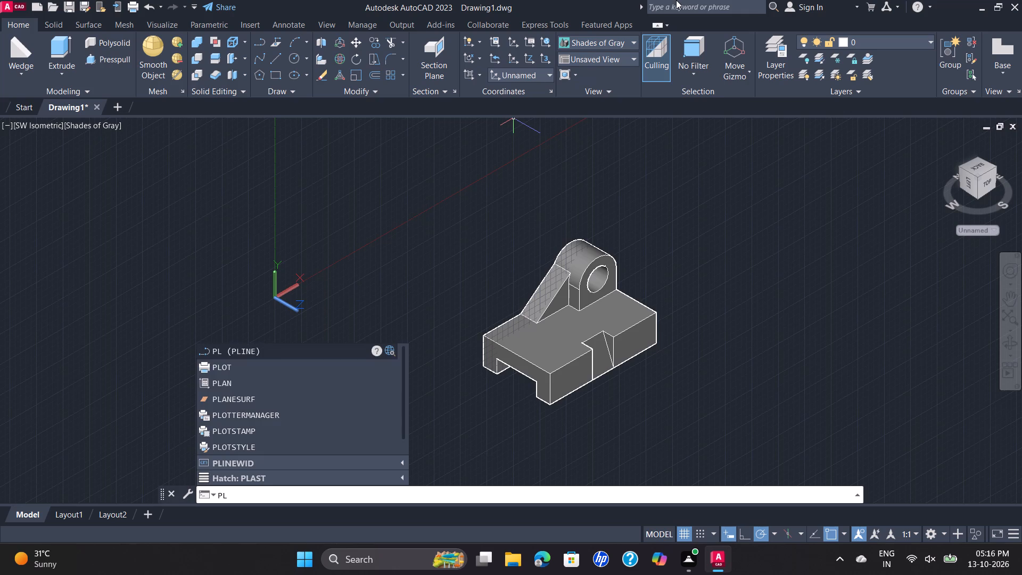
{"action": "key", "text": "o"}
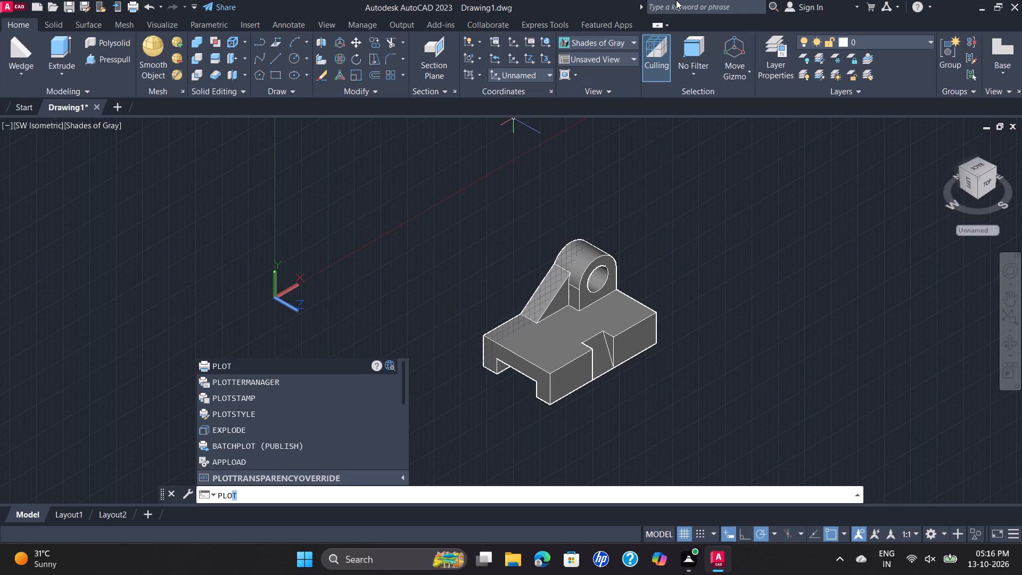
{"action": "key", "text": "Return"}
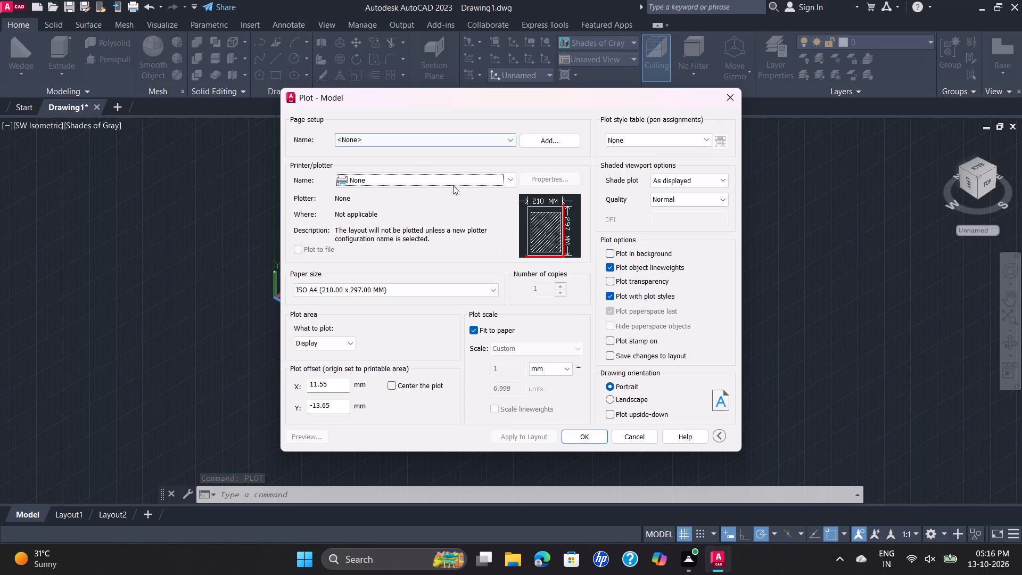
{"action": "left_click", "coordinate": [508, 180]}
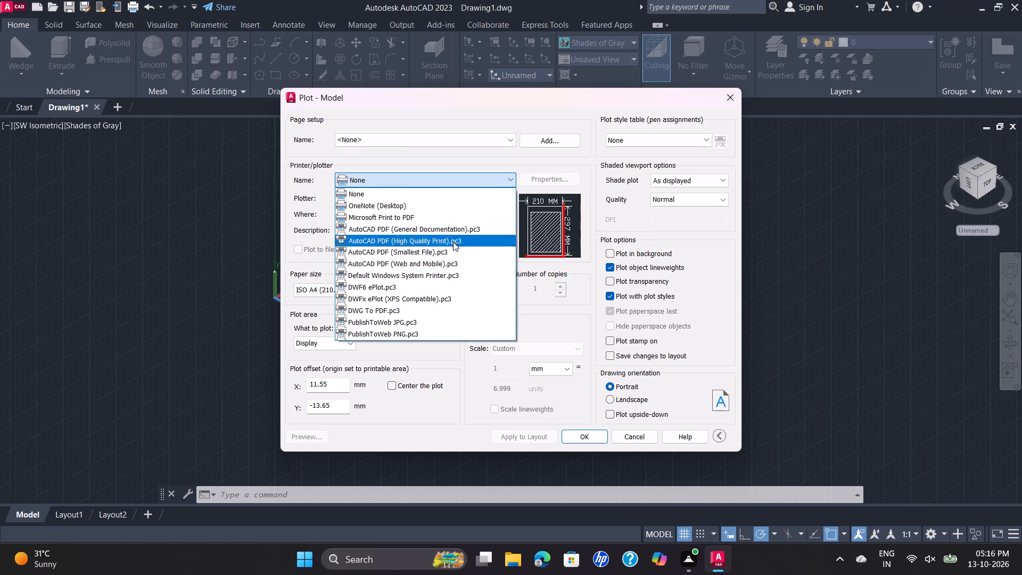
{"action": "left_click", "coordinate": [457, 311]}
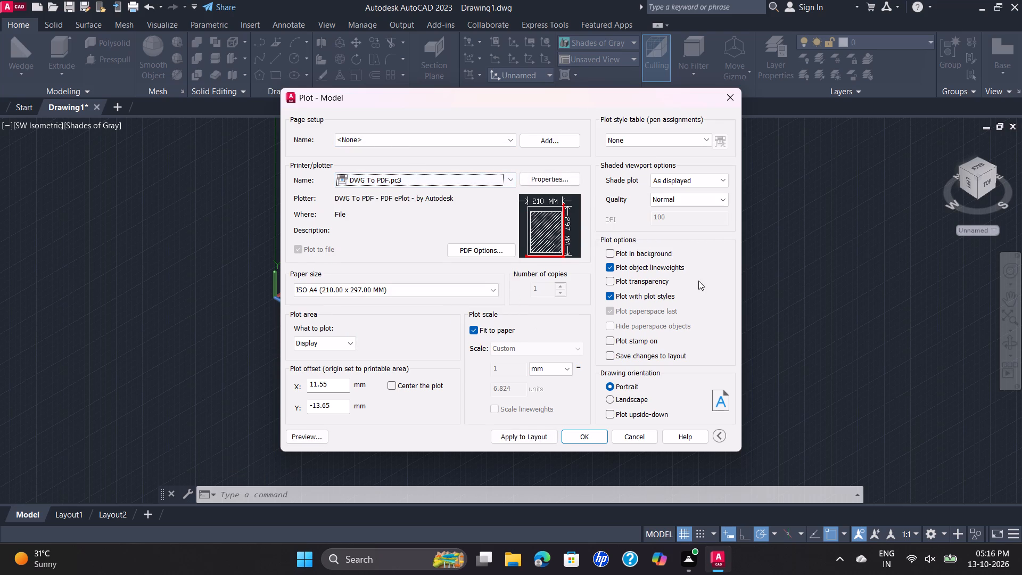
{"action": "left_click", "coordinate": [615, 399]}
Define the plot area as a window enclosing the whole bracket.
{"action": "left_click", "coordinate": [349, 344]}
{"action": "left_click", "coordinate": [349, 377]}
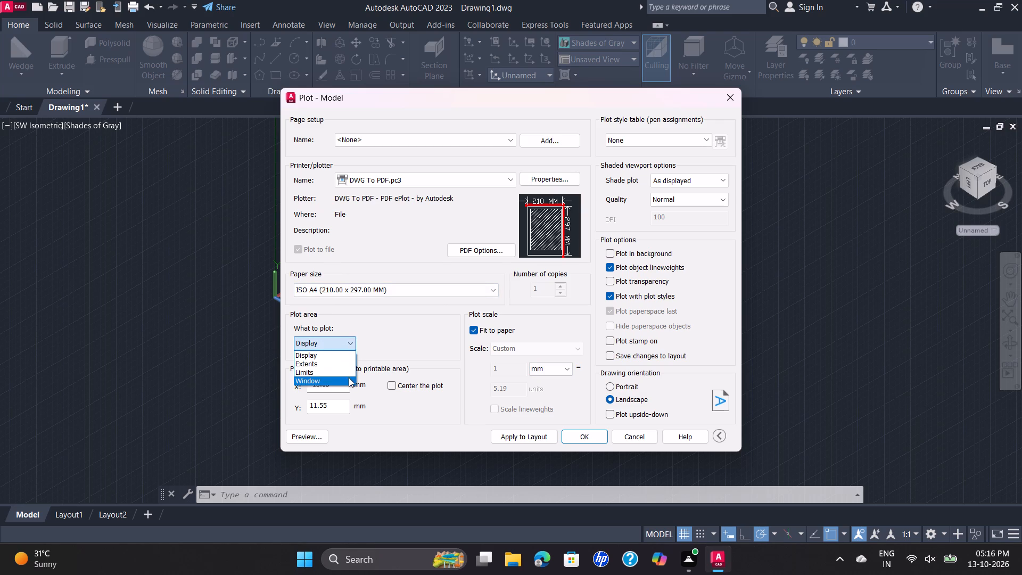
{"action": "left_click", "coordinate": [442, 188]}
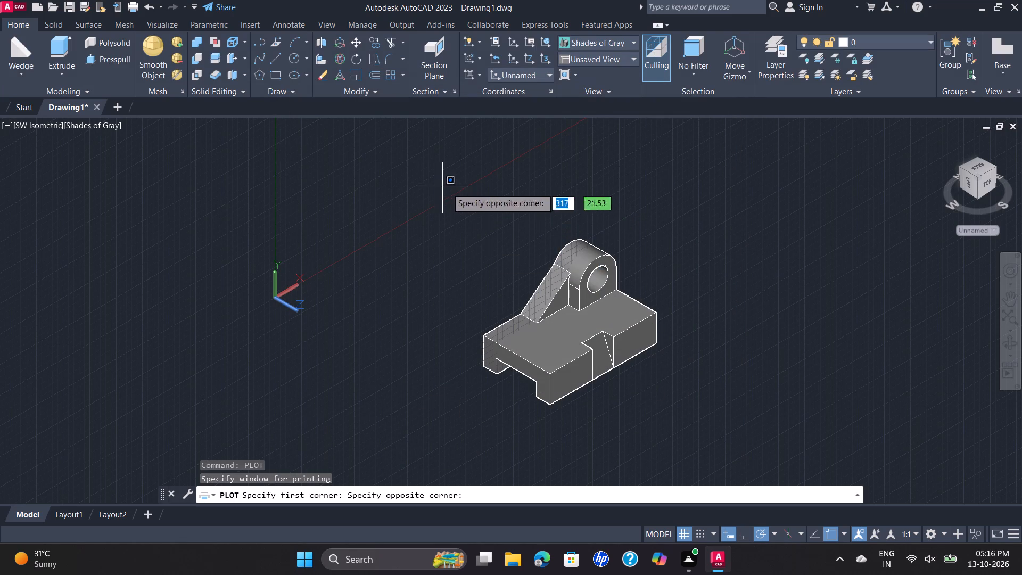
{"action": "left_click", "coordinate": [712, 432]}
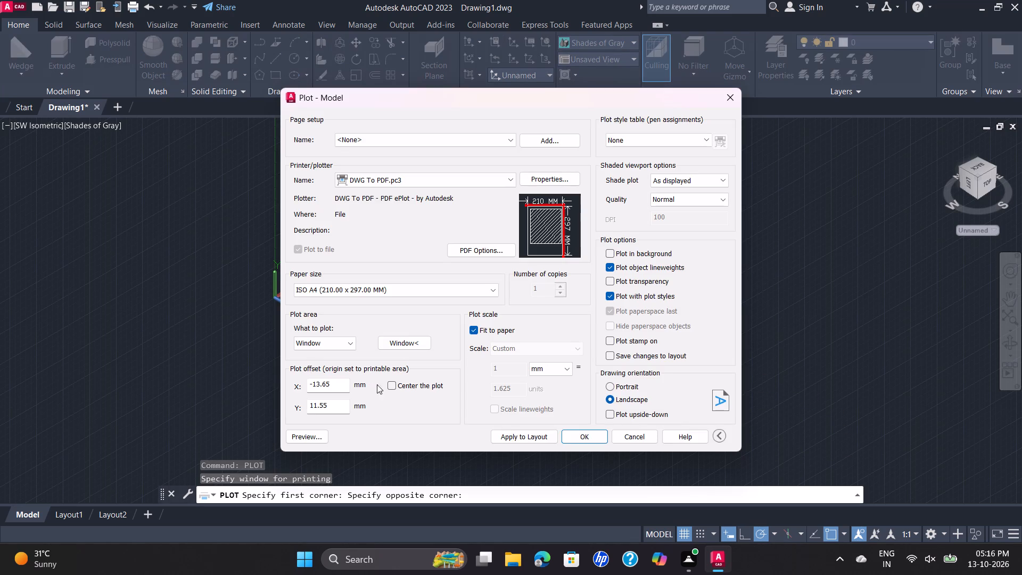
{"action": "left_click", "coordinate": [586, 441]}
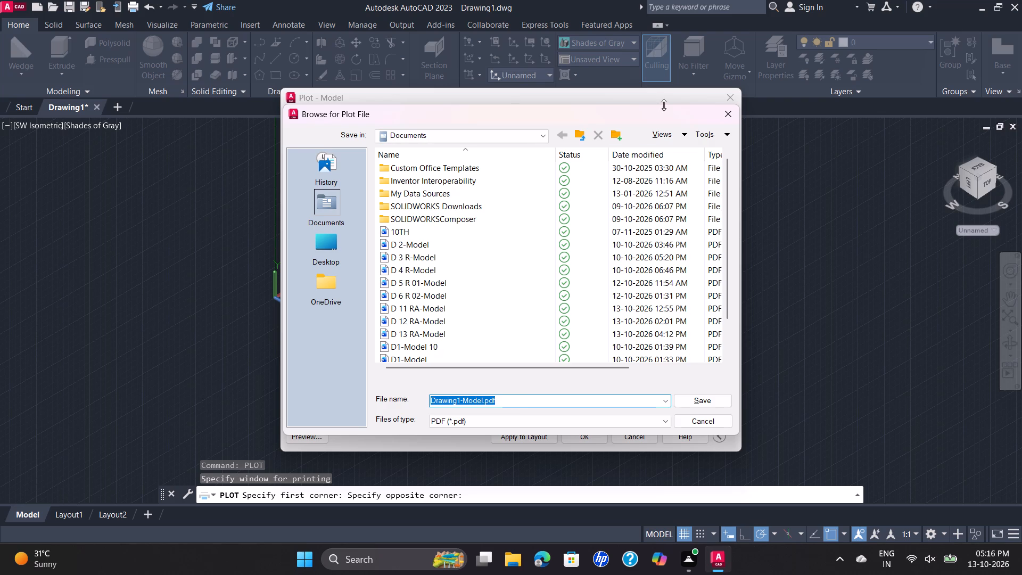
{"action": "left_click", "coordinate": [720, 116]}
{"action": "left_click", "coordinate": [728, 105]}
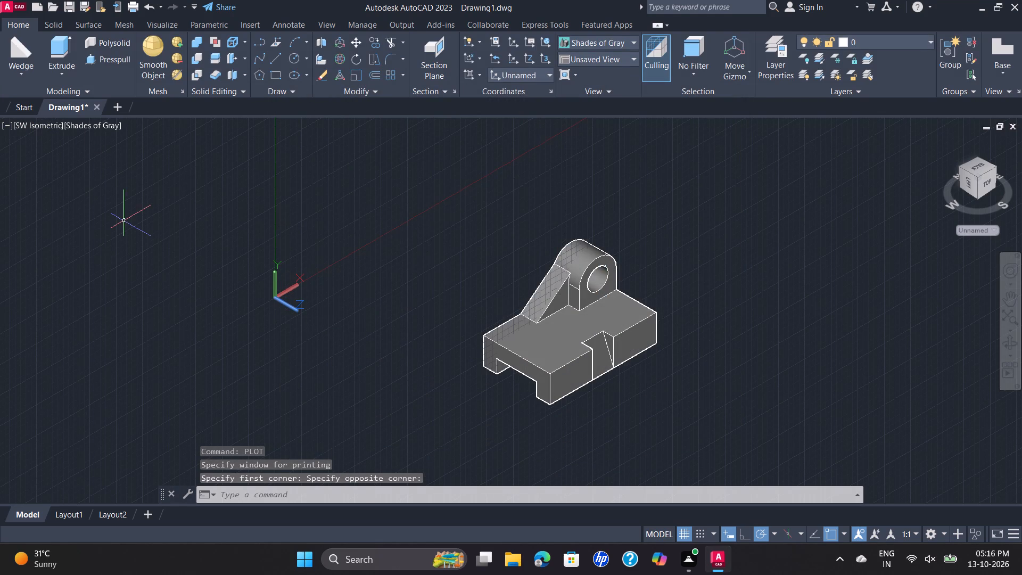
Save the drawing in the Documents folder under the name D 14 RA as an AutoCAD 2018 drawing.
{"action": "key", "text": "ctrl+s"}
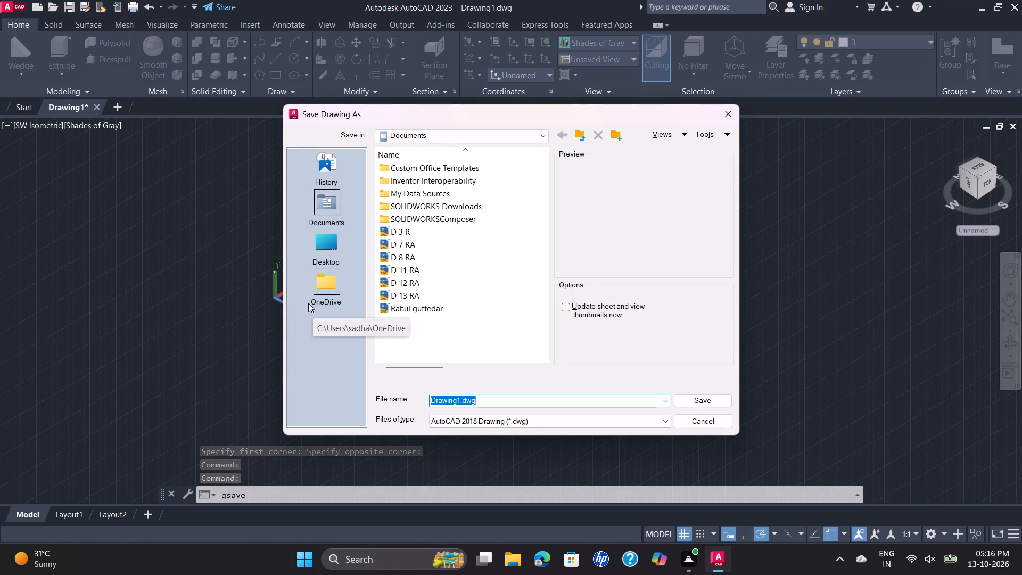
{"action": "key", "text": "d"}
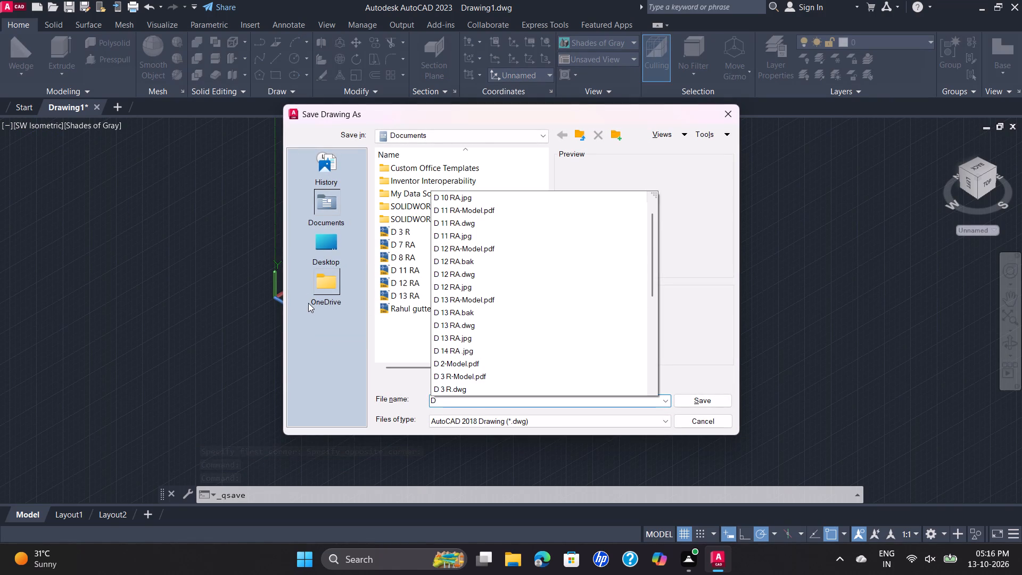
{"action": "key", "text": "space"}
{"action": "type", "text": "14"}
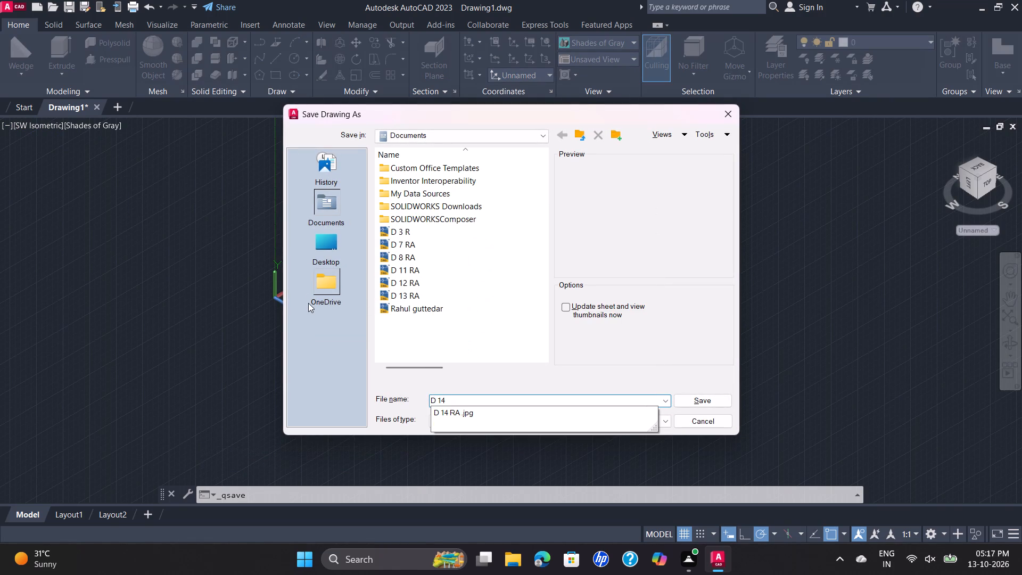
{"action": "key", "text": "space"}
{"action": "type", "text": "RA"}
{"action": "key", "text": "space"}
{"action": "left_click", "coordinate": [698, 398]}
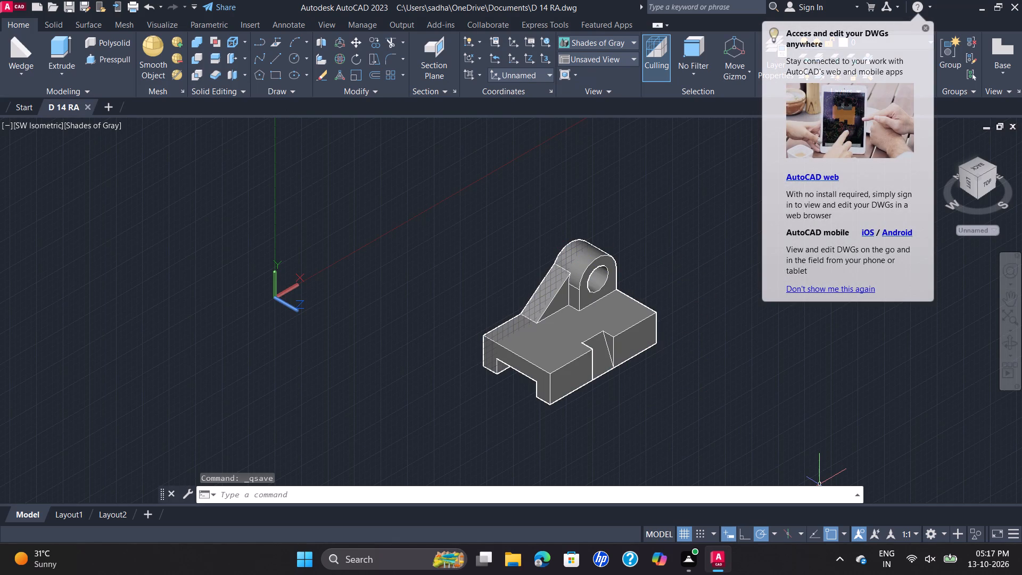
Set up a new plot of the model with the DWG To PDF.pc3 plotter in landscape orientation.
{"action": "type", "text": "PLO"}
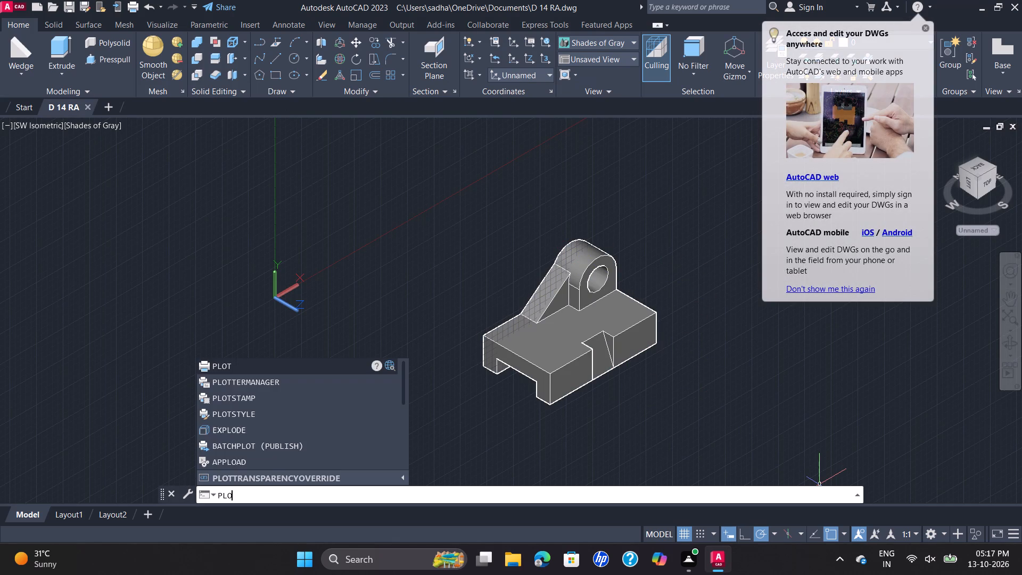
{"action": "key", "text": "t"}
{"action": "scroll", "coordinate": [806, 490], "scroll_direction": "up", "scroll_amount": 2}
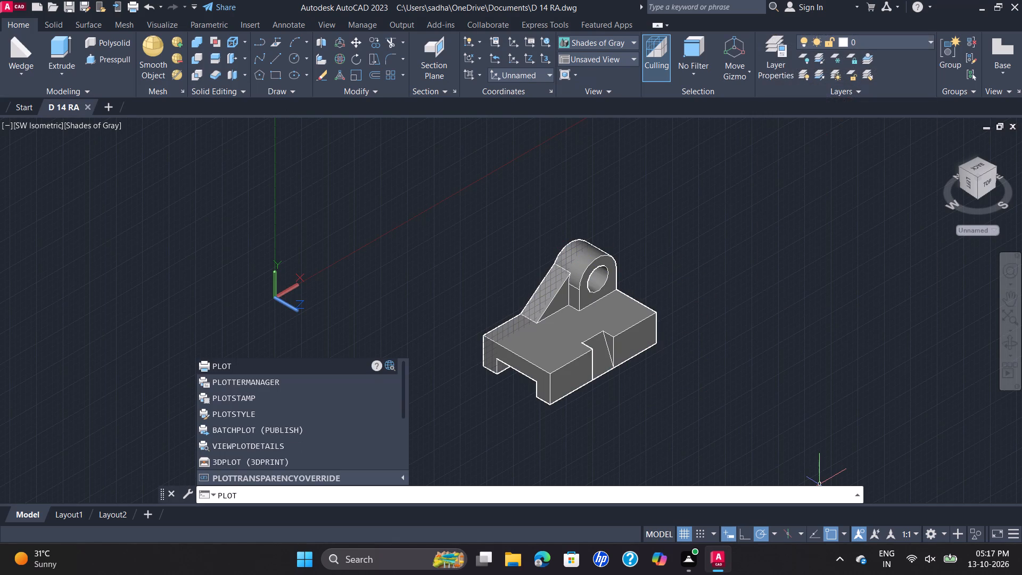
{"action": "key", "text": "Return"}
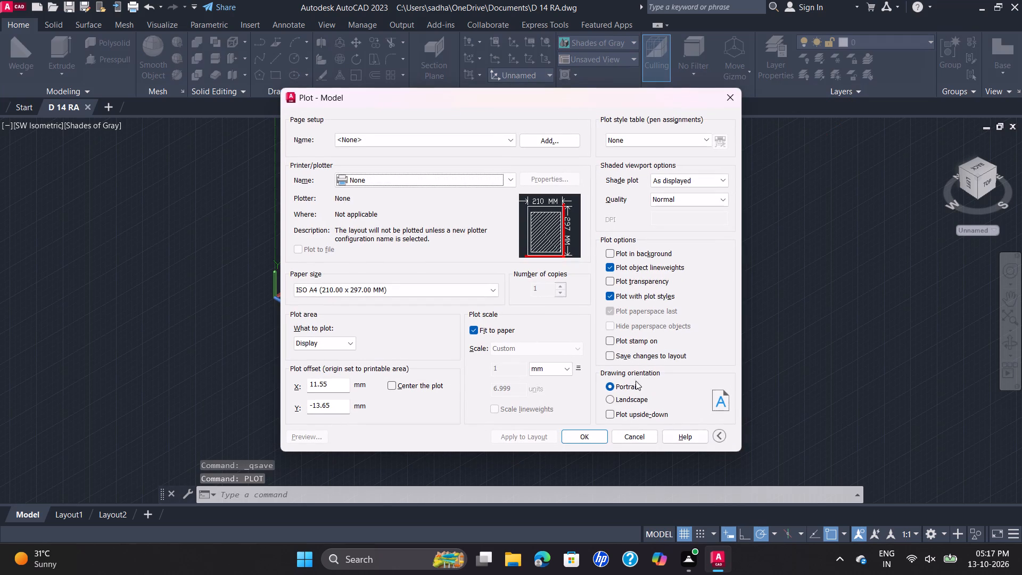
{"action": "left_click", "coordinate": [611, 401]}
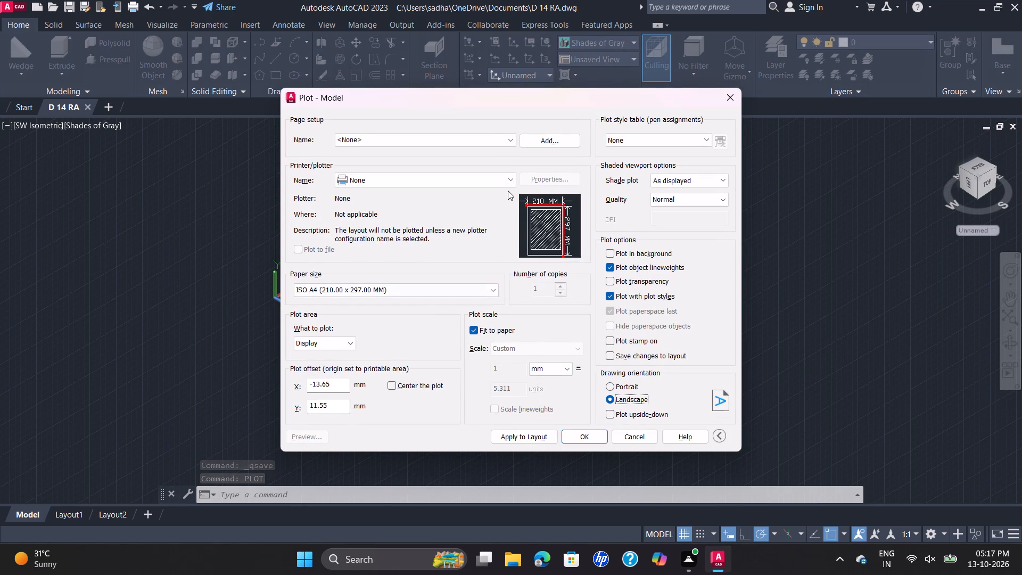
{"action": "left_click", "coordinate": [510, 182]}
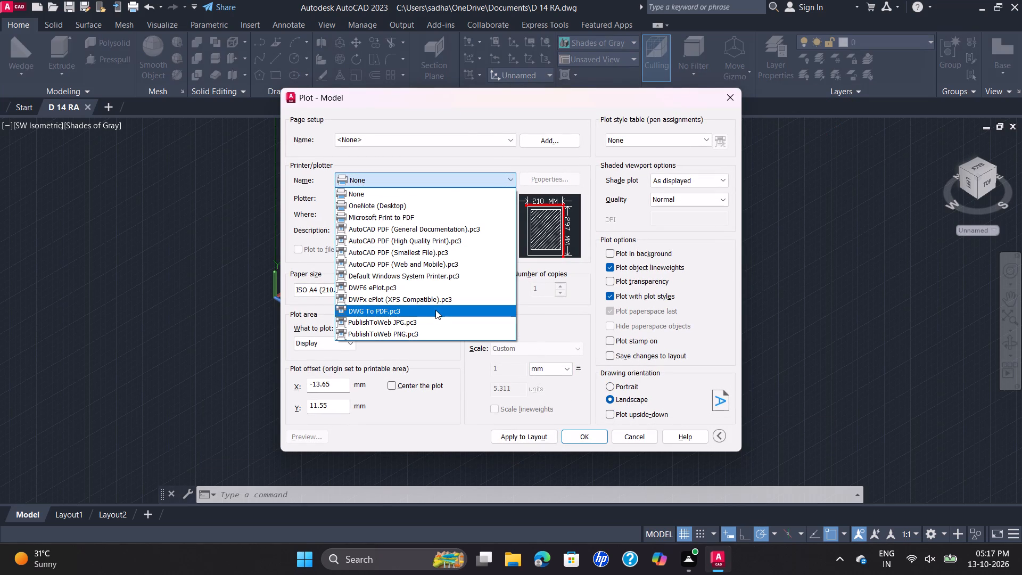
{"action": "left_click", "coordinate": [435, 310]}
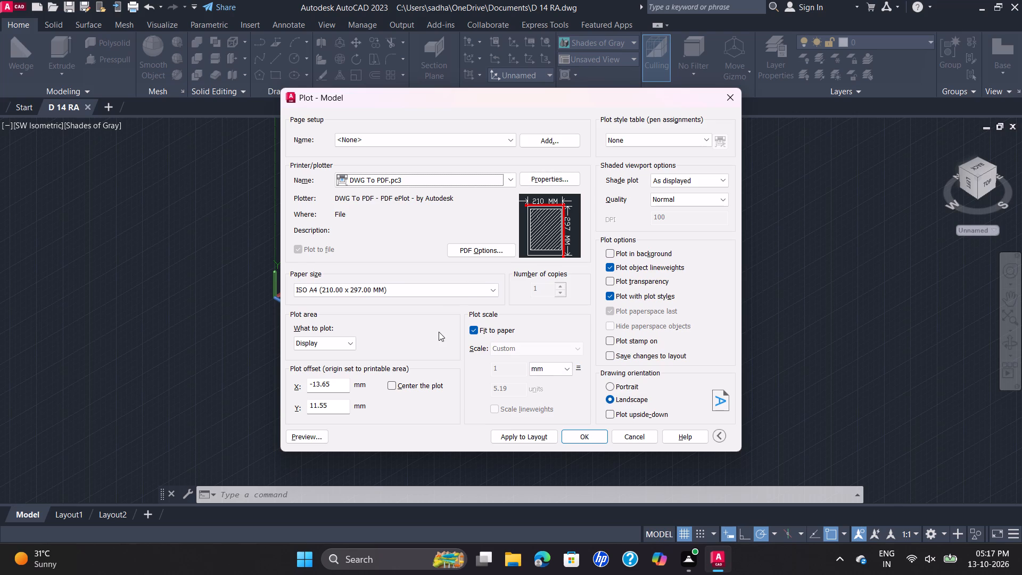
{"action": "left_click", "coordinate": [611, 386]}
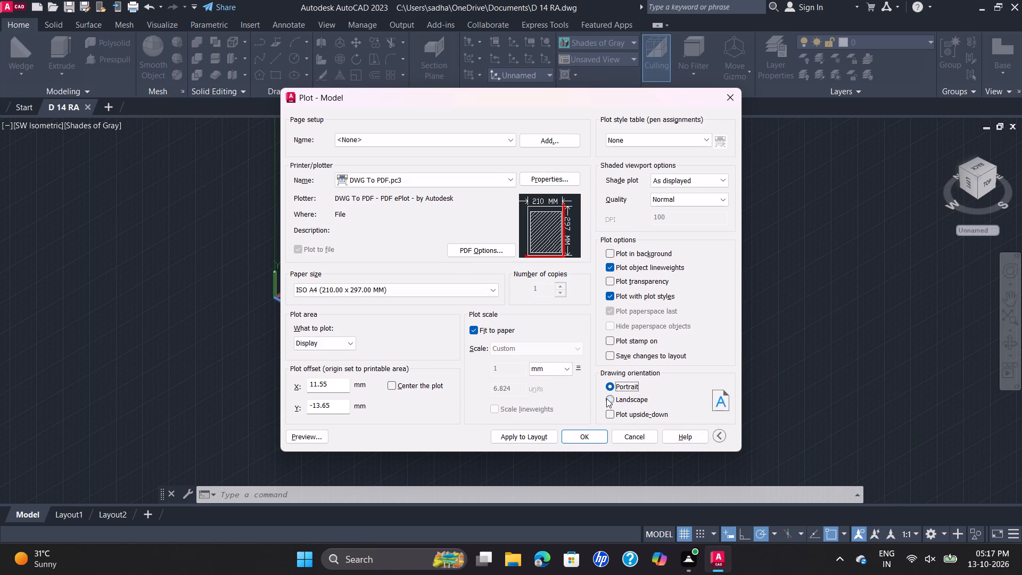
{"action": "left_click", "coordinate": [606, 398]}
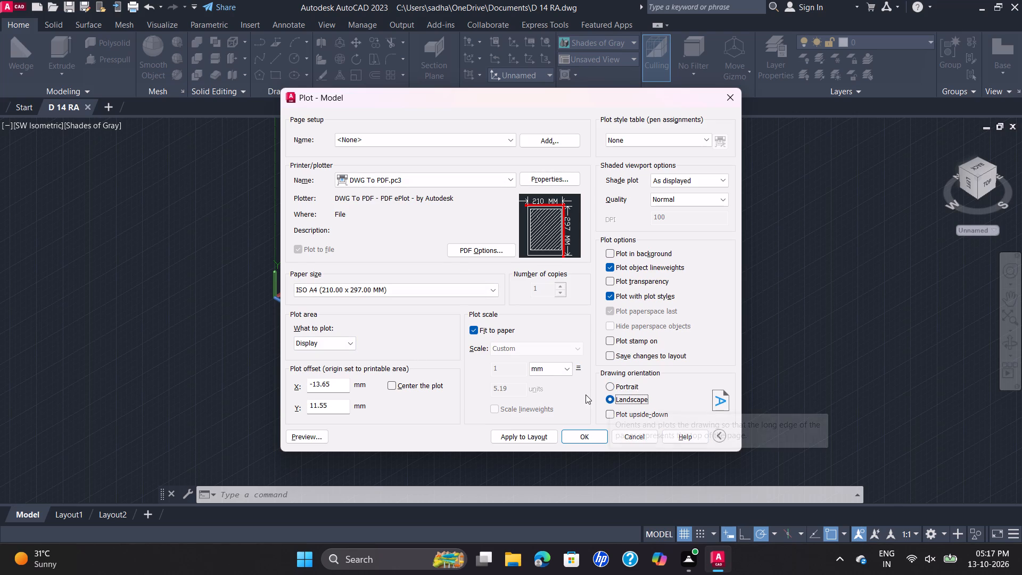
Define the plot area as a window enclosing the whole bracket.
{"action": "left_click", "coordinate": [348, 347]}
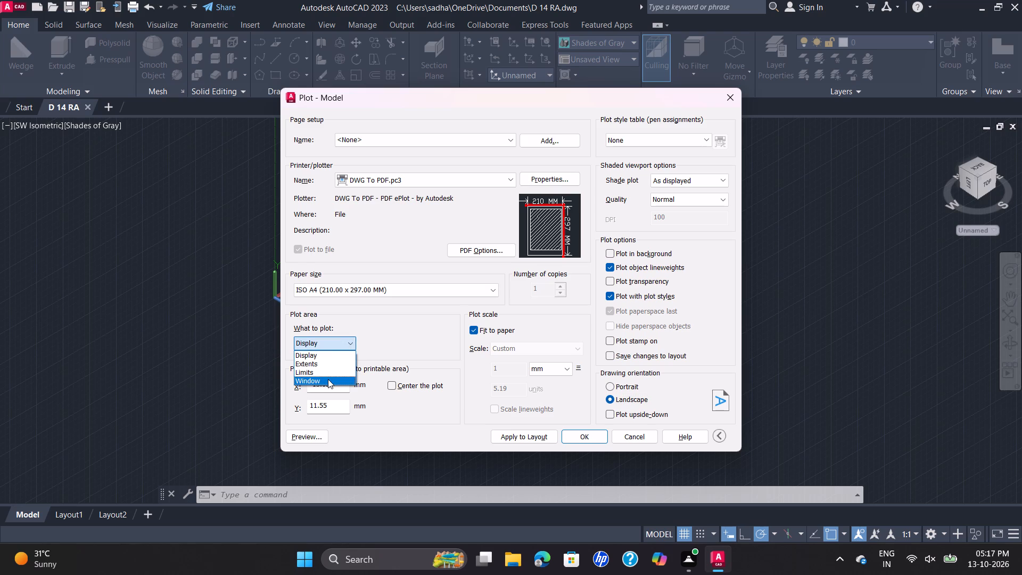
{"action": "left_click", "coordinate": [328, 379]}
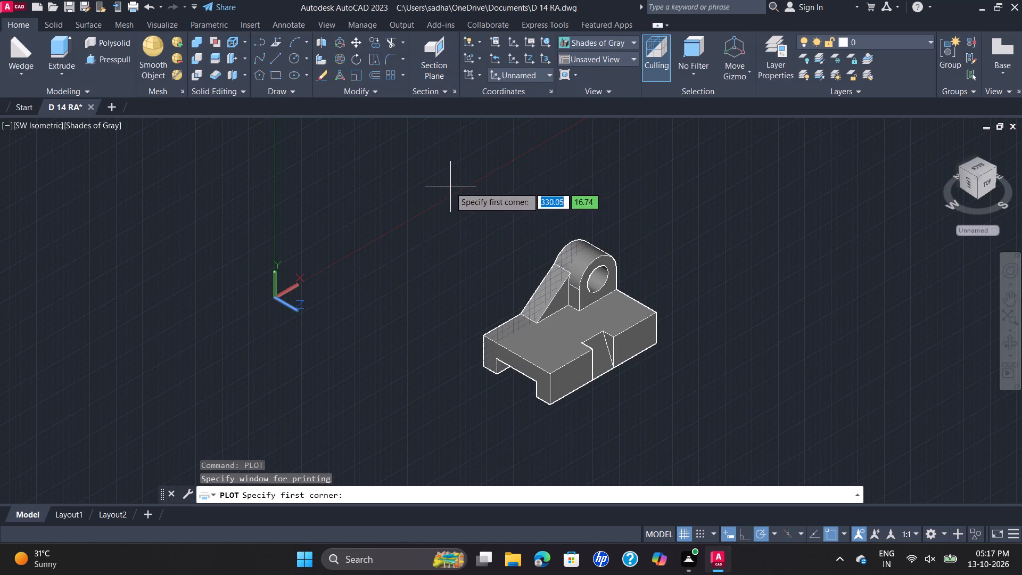
{"action": "left_click", "coordinate": [449, 187]}
{"action": "left_click", "coordinate": [699, 422]}
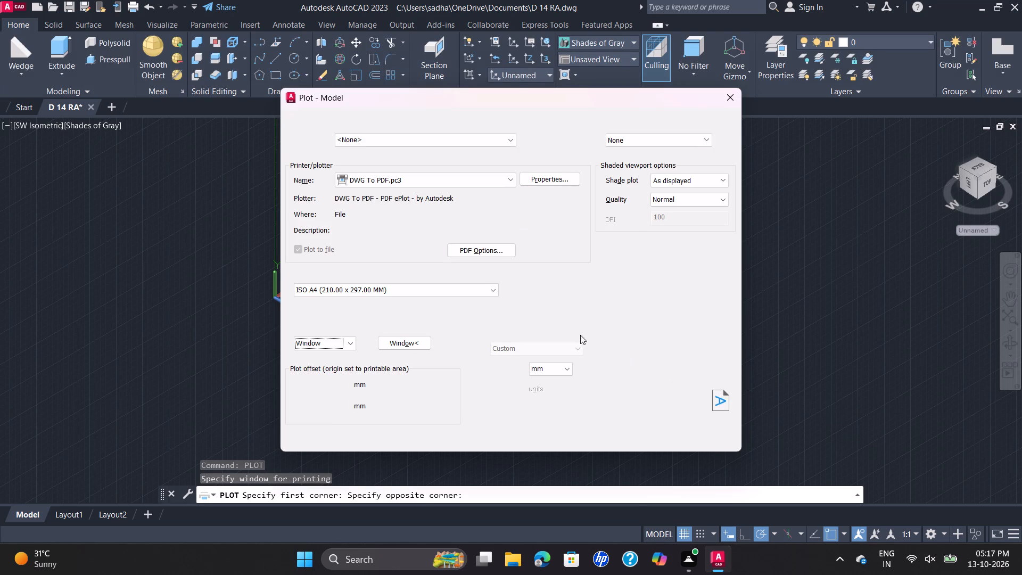
Plot the bracket to the file D 14 RA-Model.pdf in the Documents folder.
{"action": "left_click", "coordinate": [586, 433]}
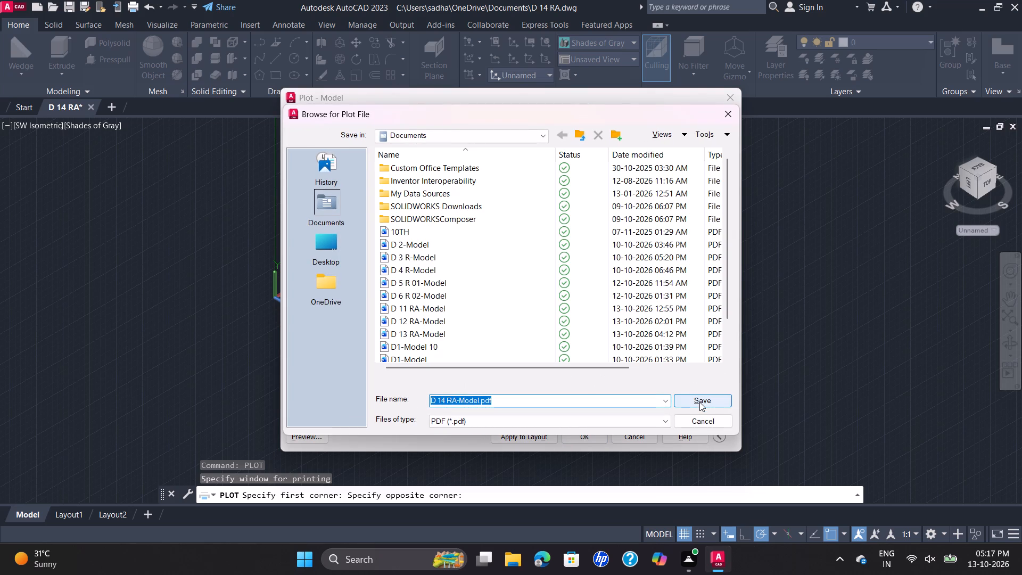
{"action": "left_click_drag", "start_coordinate": [696, 402], "coordinate": [691, 404]}
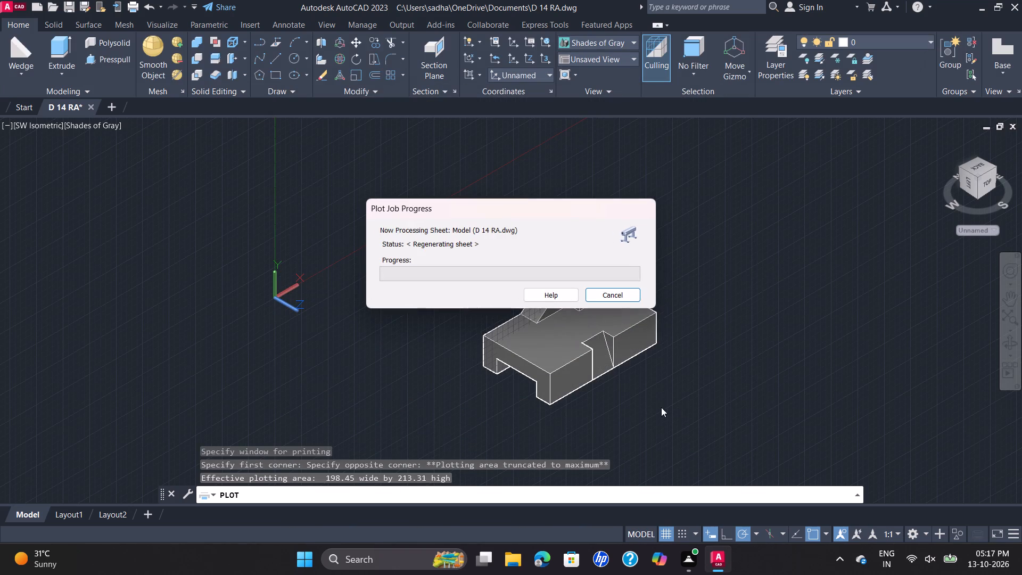
{"action": "left_click", "coordinate": [602, 298]}
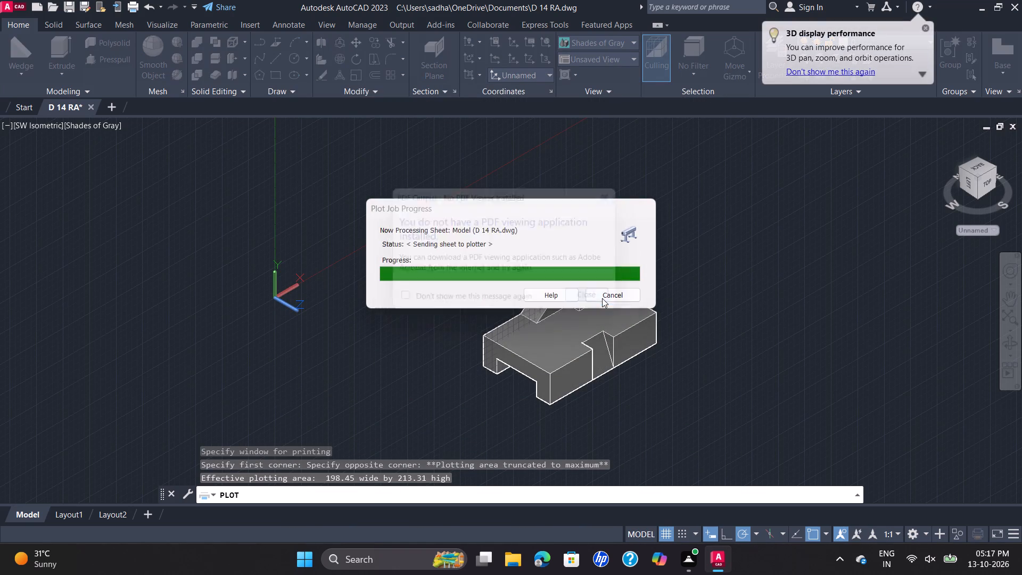